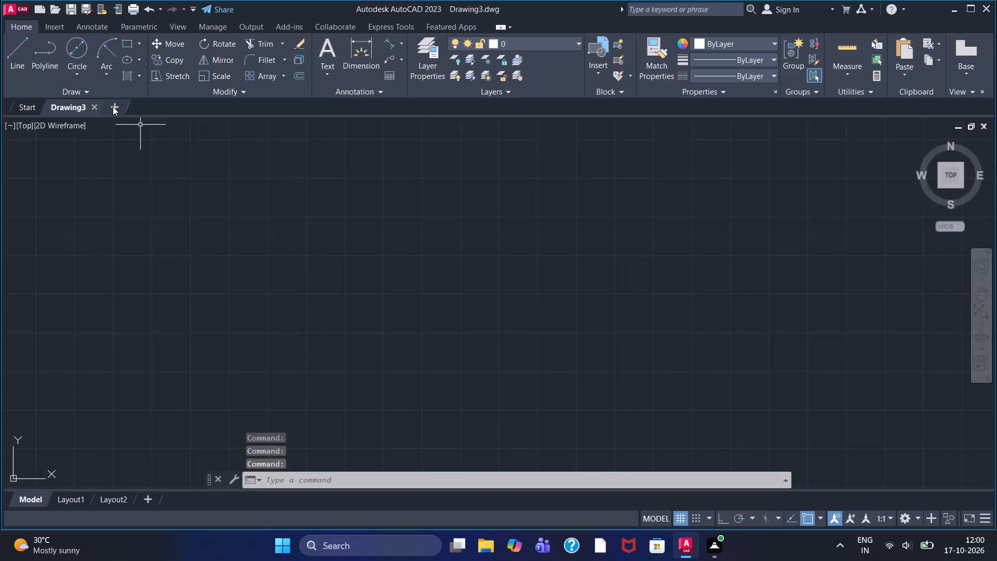
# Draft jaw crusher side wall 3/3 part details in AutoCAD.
# Create a new blank drawing and close Drawing3.
pyautogui.click(113, 106)
pyautogui.click(91, 105)
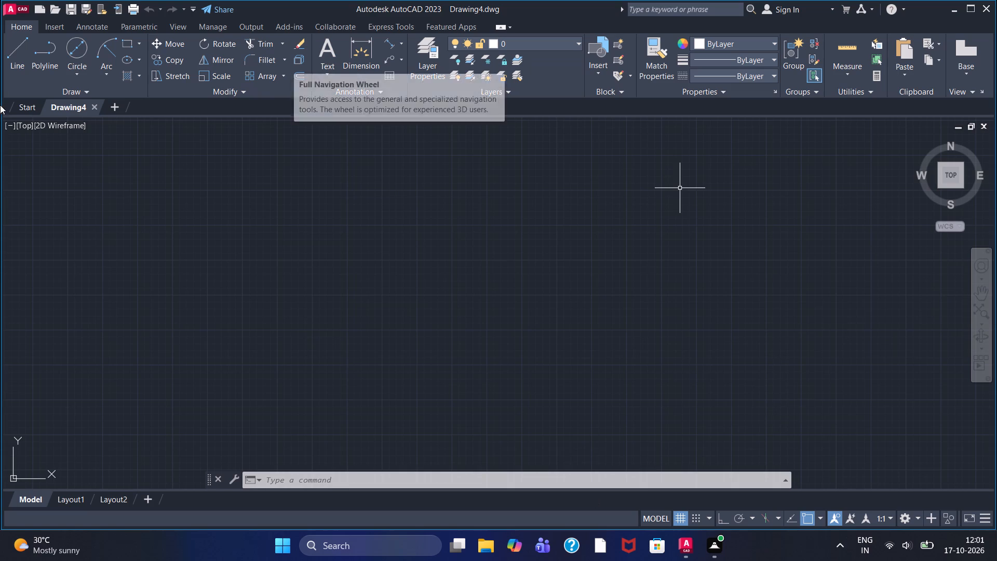
# With Ortho on, draw a narrow upright rectangle 16 wide and 531 high from connected lines.
pyautogui.click(11, 61)
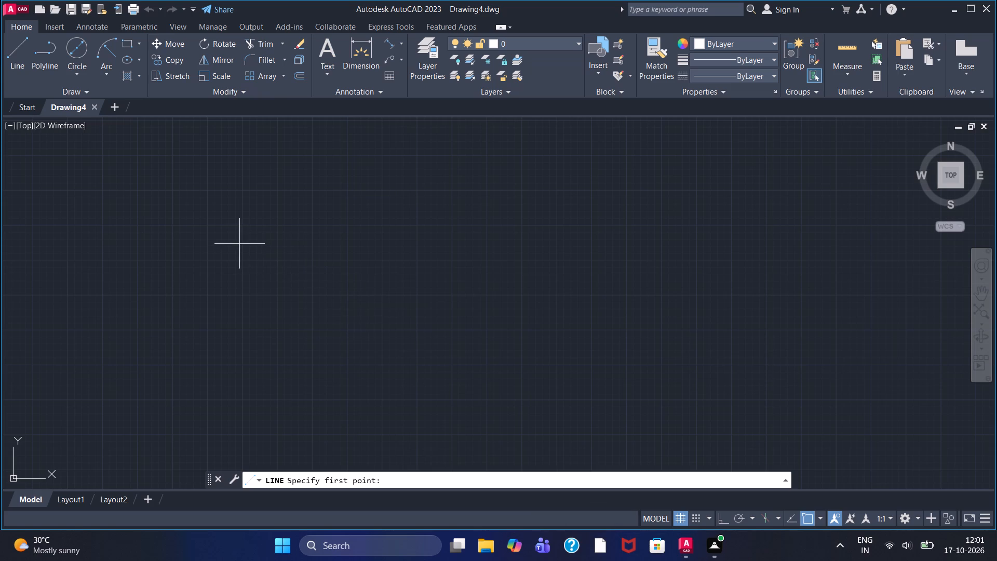
pyautogui.click(199, 210)
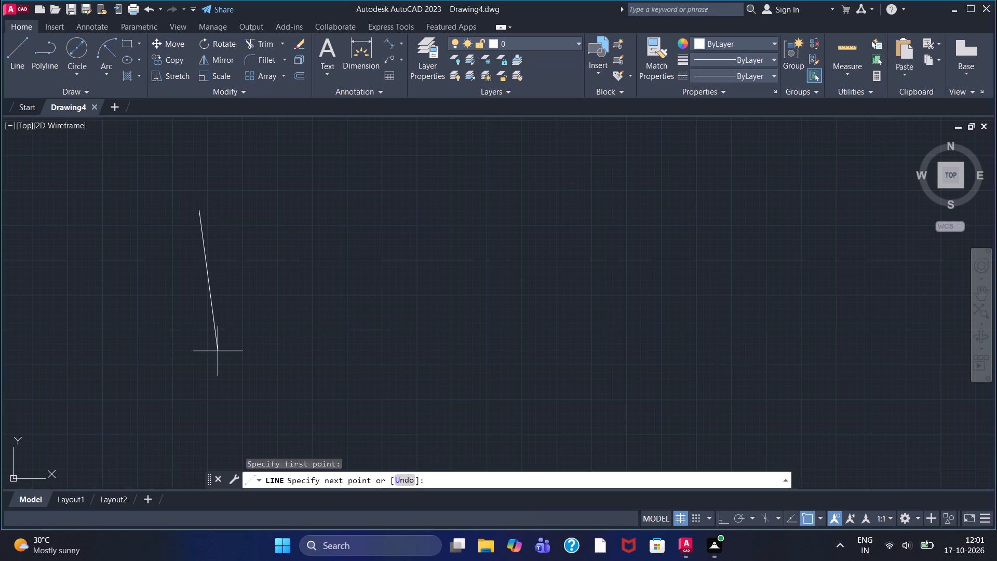
pyautogui.press('F8')
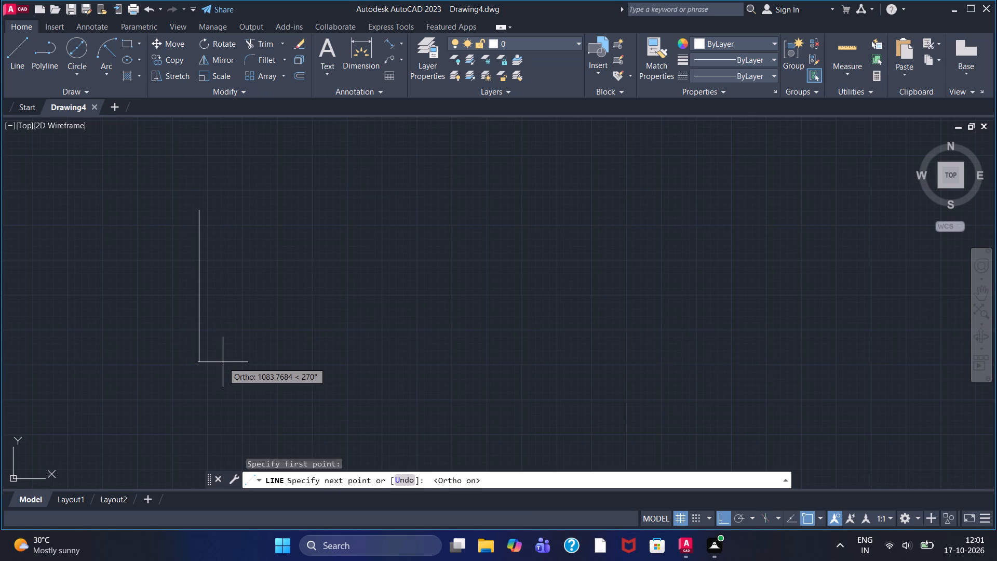
pyautogui.press('5')
pyautogui.press('3')
pyautogui.press('1')
pyautogui.press('Return')
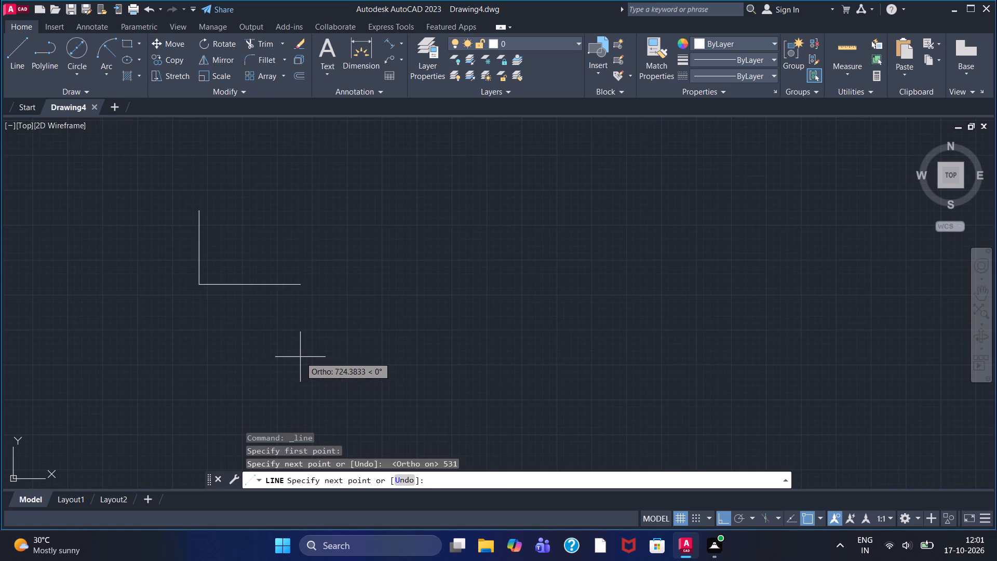
pyautogui.write('16')
pyautogui.press('Return')
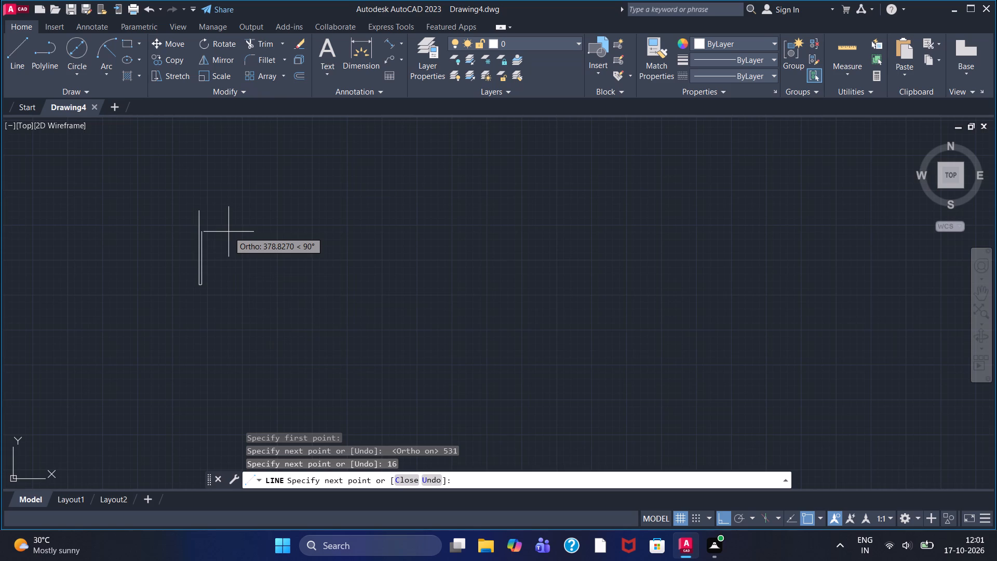
pyautogui.write('531')
pyautogui.press('Return')
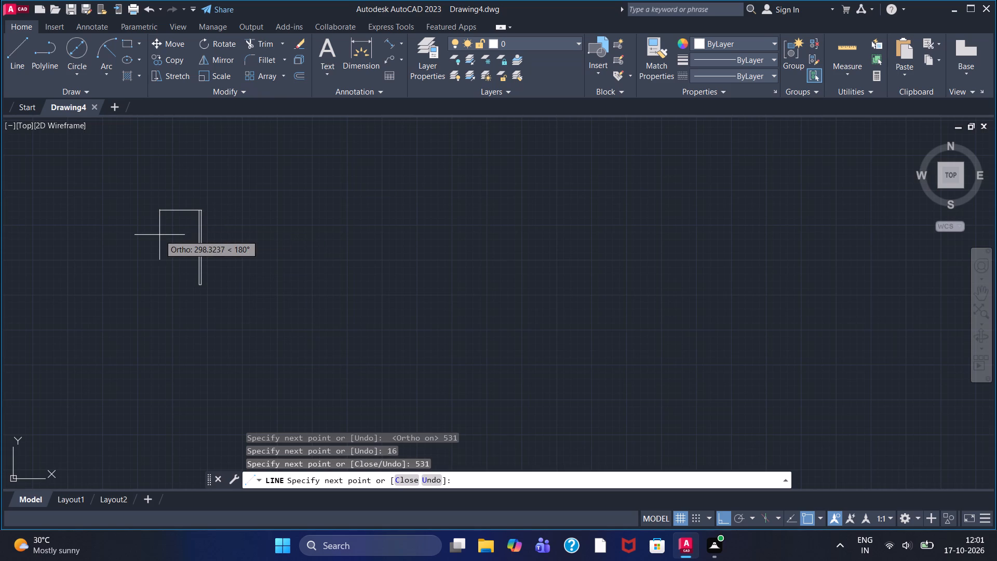
pyautogui.write('16')
pyautogui.press('Return')
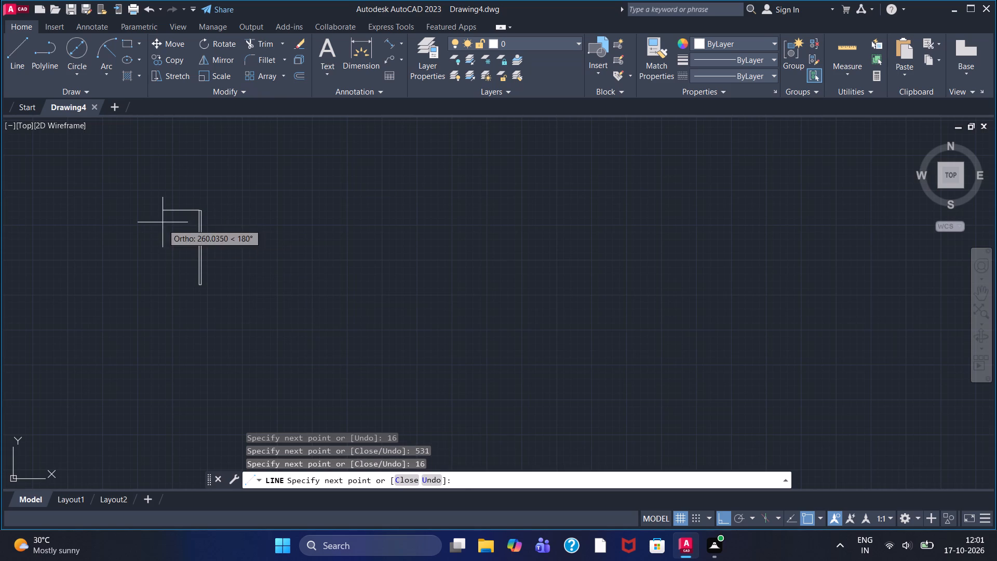
pyautogui.rightClick(163, 222)
pyautogui.click(172, 229)
# Draw a three-segment open bracket of orthogonal lines crossing the upper part of the narrow rectangle.
pyautogui.scroll(2, 173, 229)
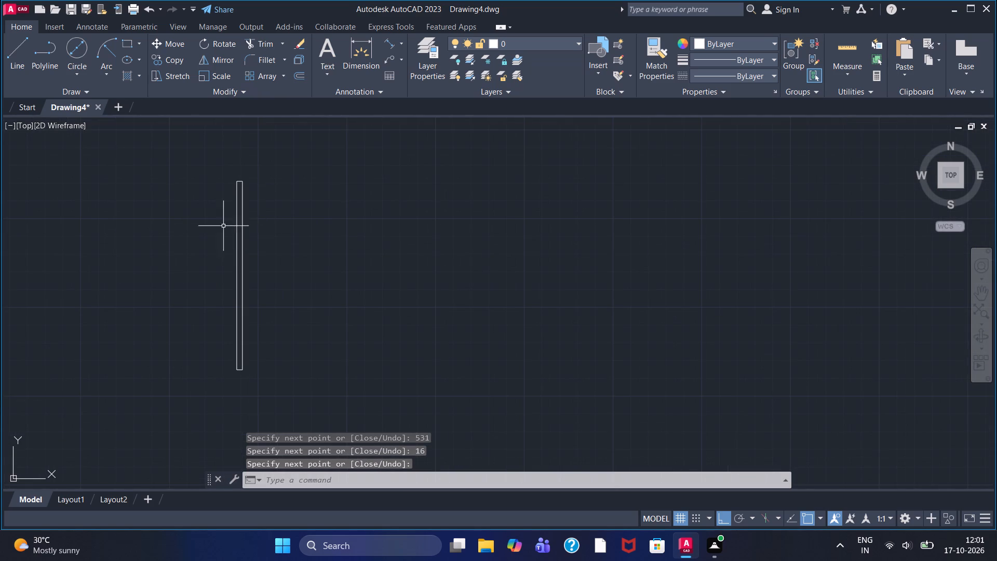
pyautogui.moveTo(212, 229); pyautogui.dragTo(117, 270, button='middle')
pyautogui.scroll(2, 117, 270)
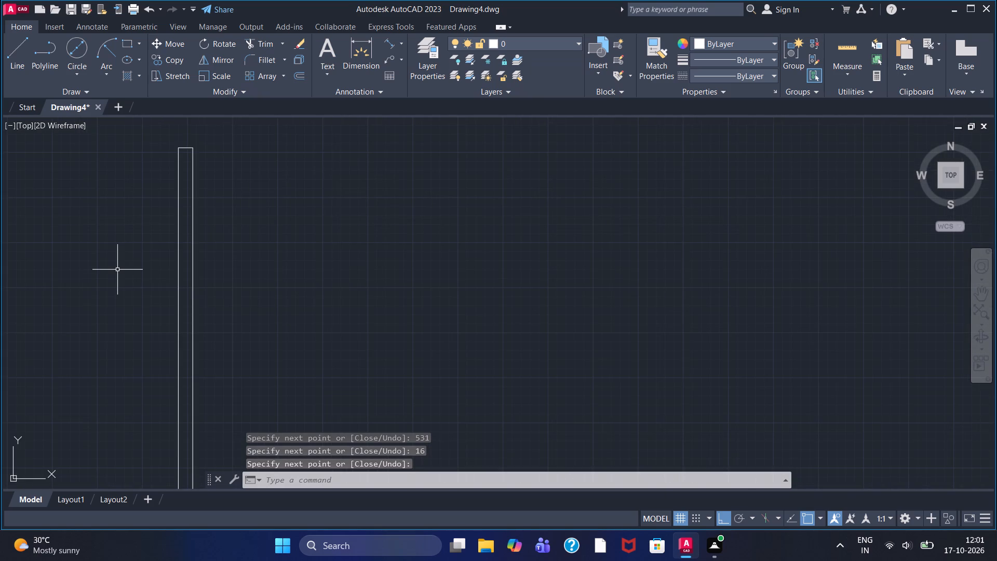
pyautogui.scroll(-1, 117, 270)
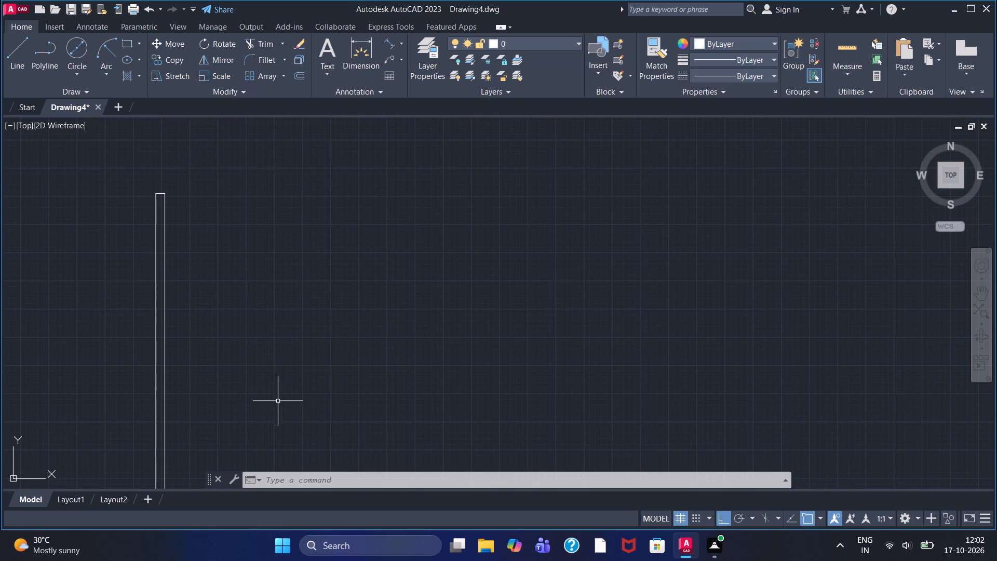
pyautogui.moveTo(124, 295); pyautogui.dragTo(125, 237, button='middle')
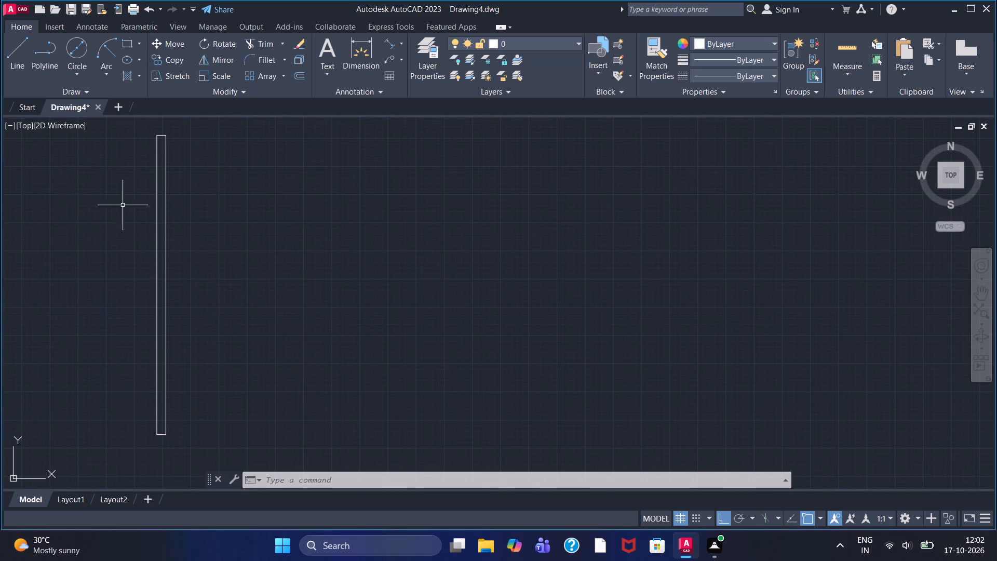
pyautogui.click(13, 59)
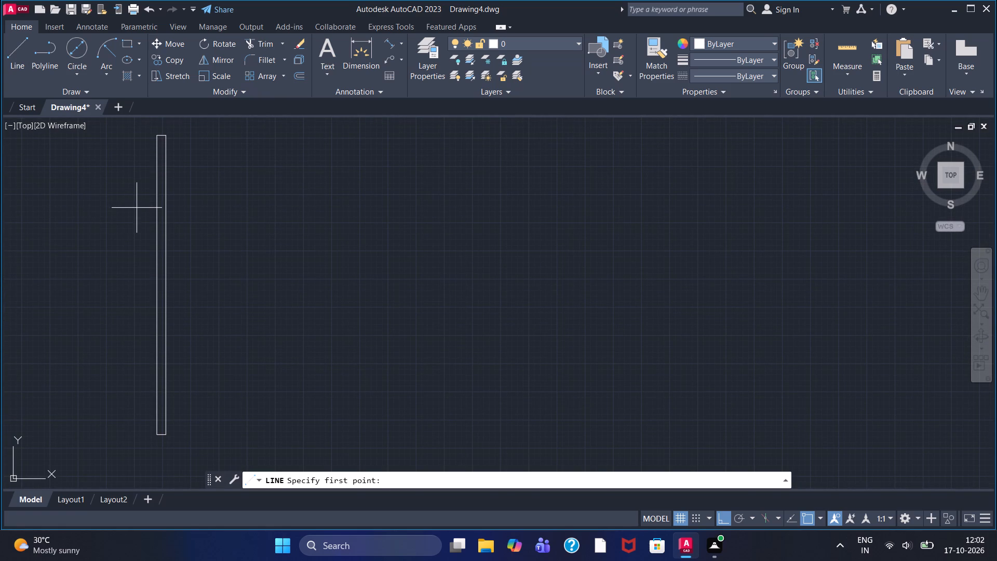
pyautogui.click(145, 220)
pyautogui.click(183, 219)
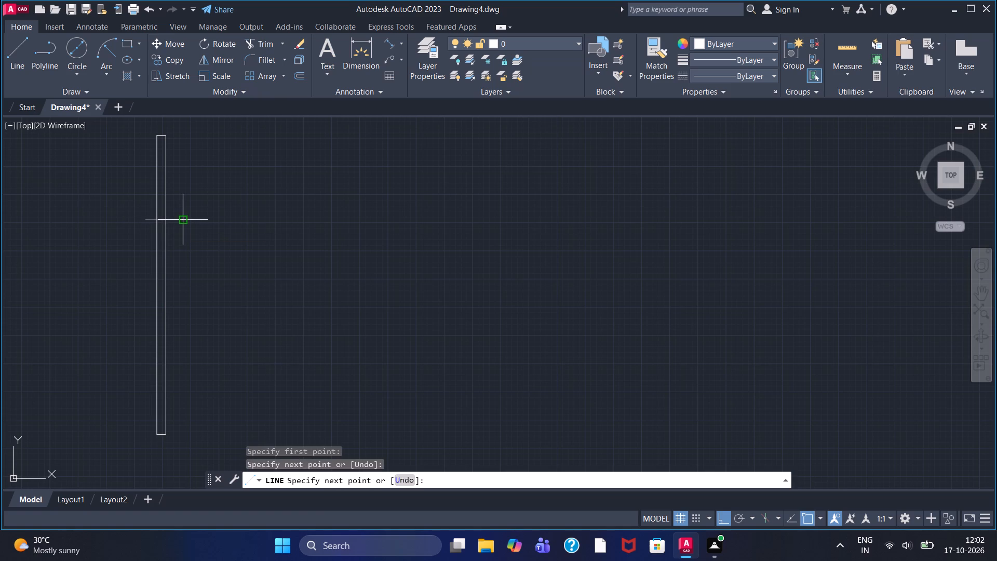
pyautogui.click(181, 256)
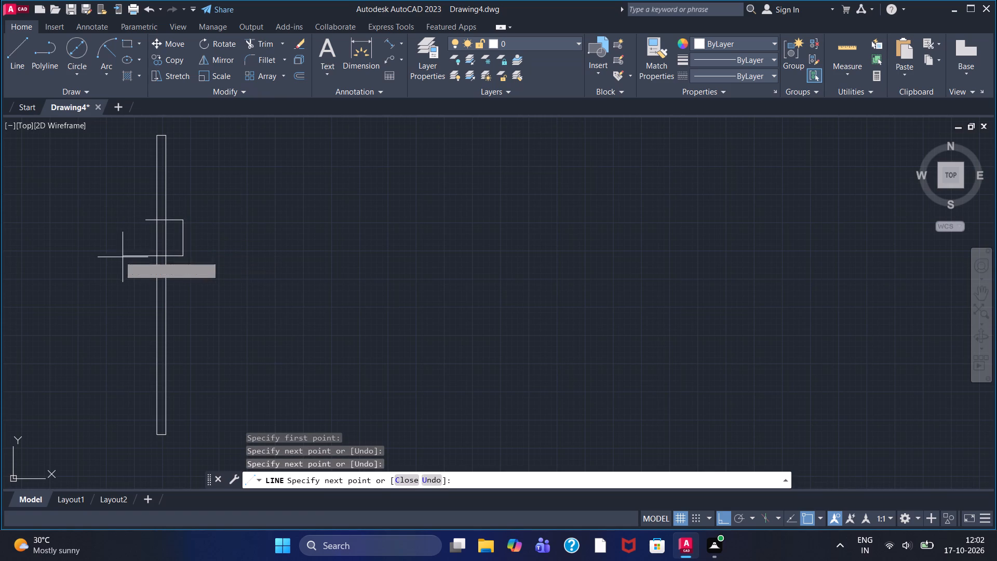
pyautogui.click(125, 253)
pyautogui.rightClick(118, 238)
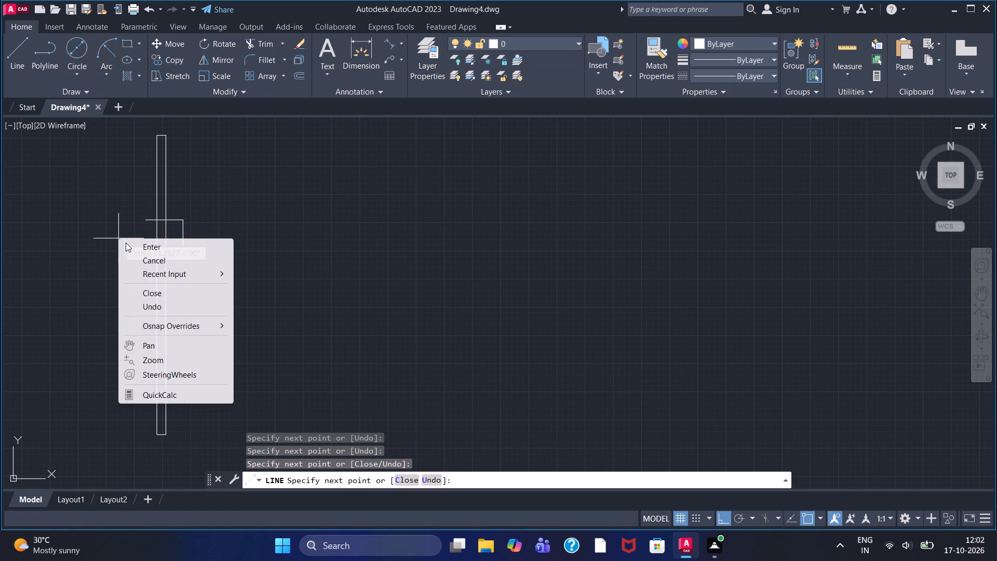
pyautogui.click(126, 243)
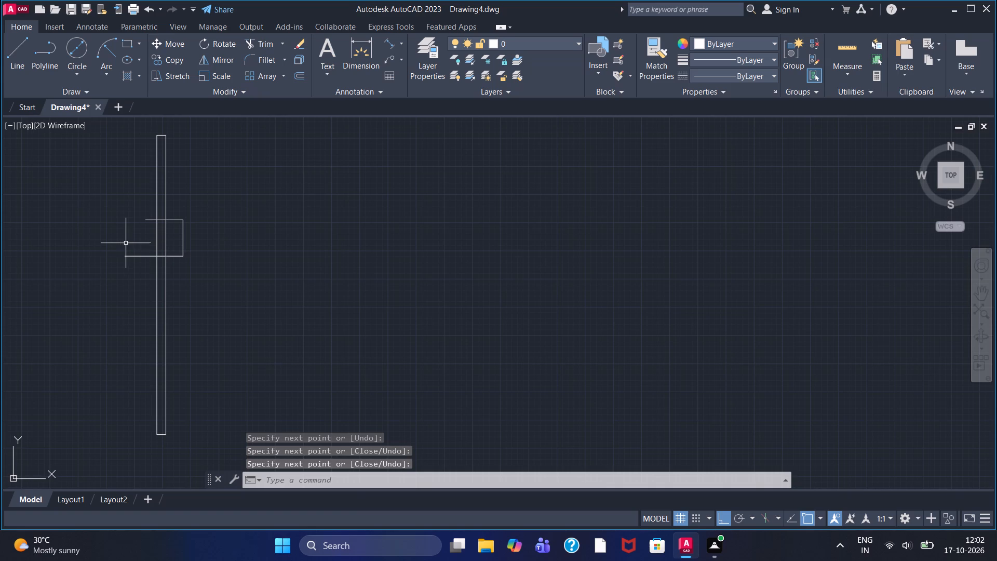
# Draw a second three-segment open bracket of orthogonal lines crossing the narrow rectangle near its lower end.
pyautogui.click(13, 60)
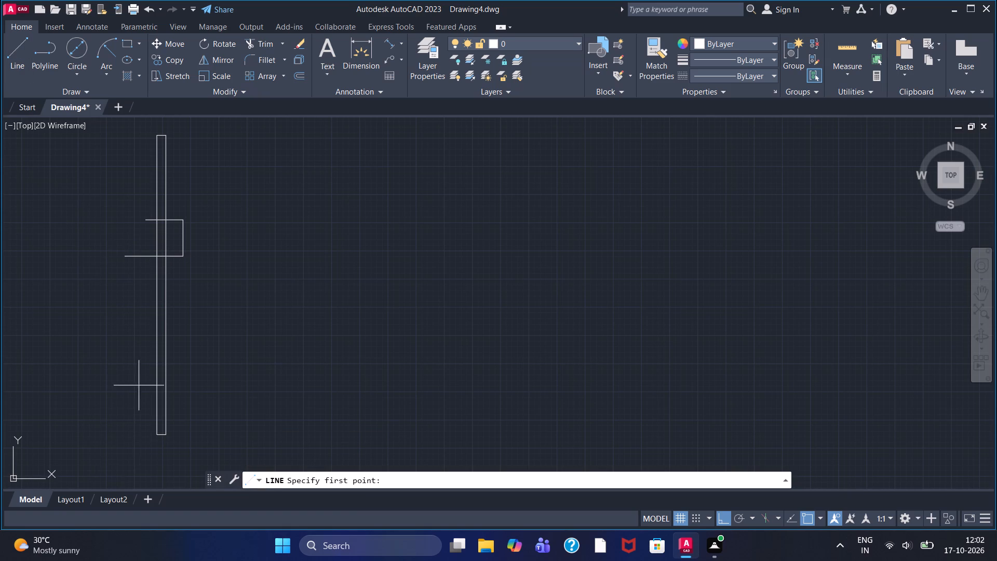
pyautogui.click(131, 363)
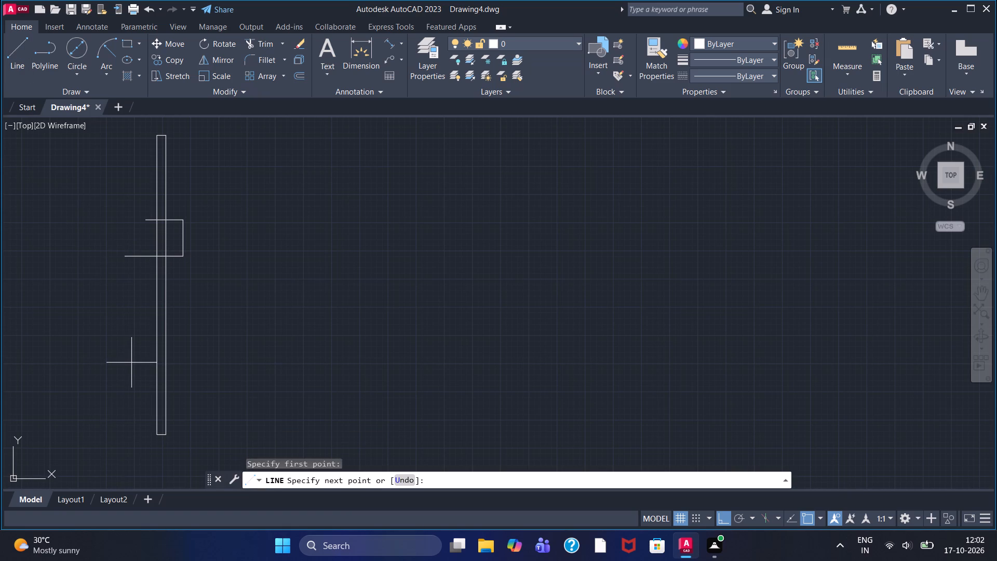
pyautogui.click(191, 369)
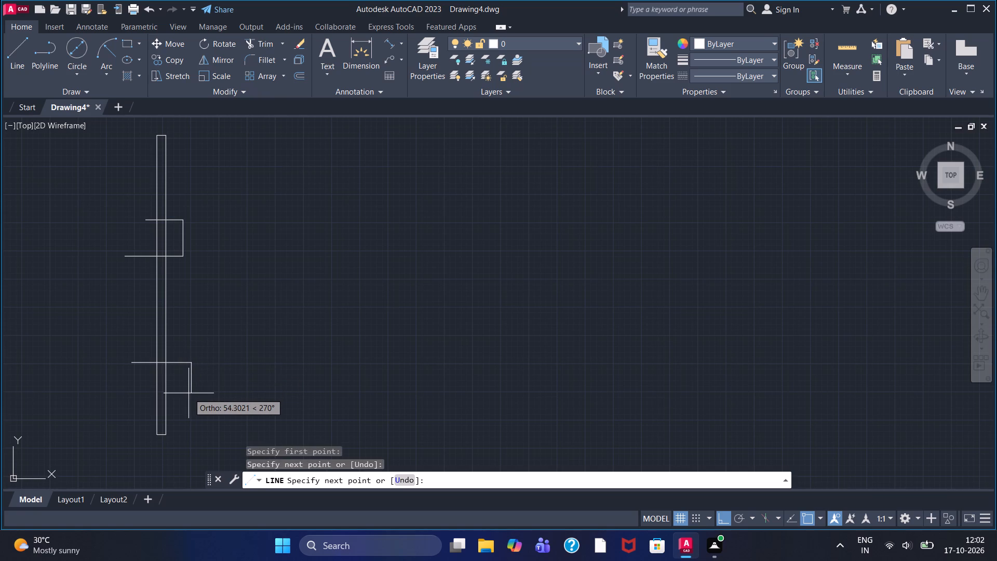
pyautogui.click(188, 398)
pyautogui.click(123, 389)
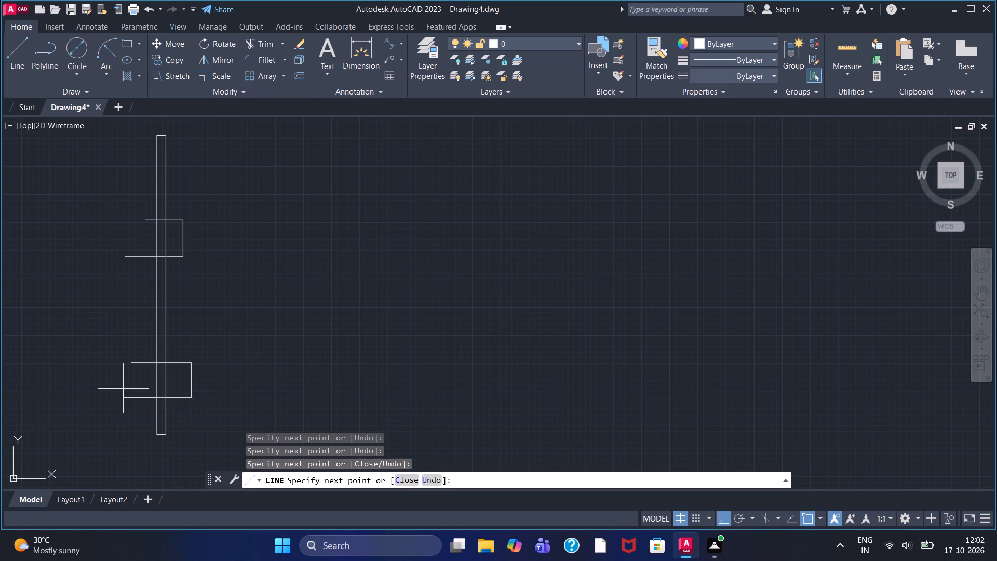
pyautogui.rightClick(92, 340)
pyautogui.click(117, 348)
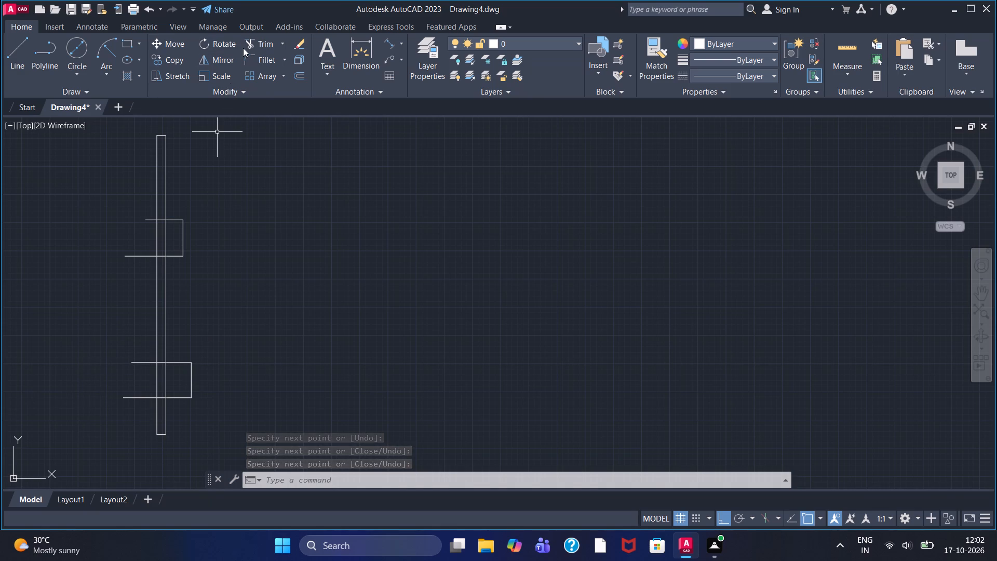
# Trim away all parts of the upper bracket outside the rectangle, keeping only two cross lines between its long edges.
pyautogui.click(257, 44)
pyautogui.scroll(3, 155, 233)
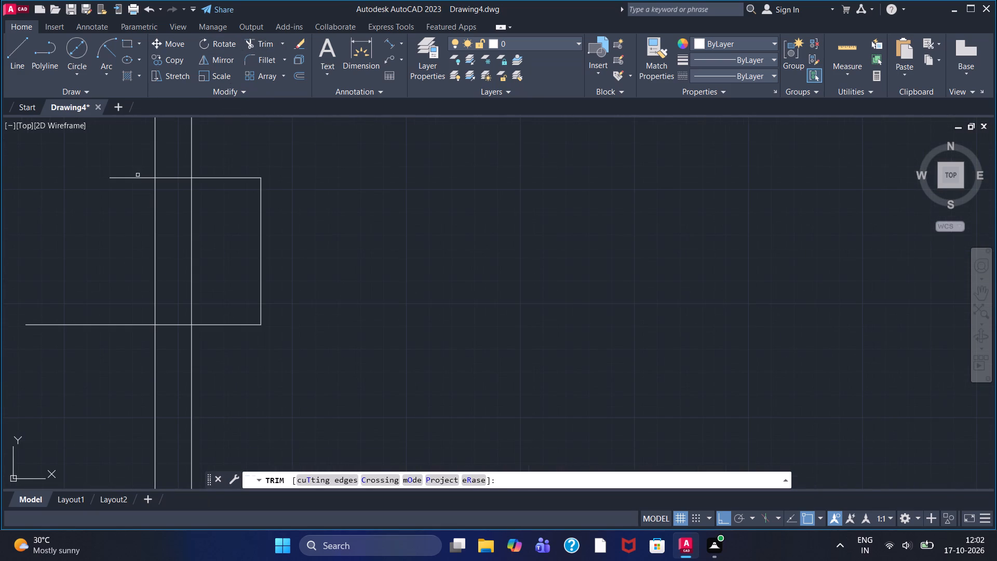
pyautogui.click(137, 177)
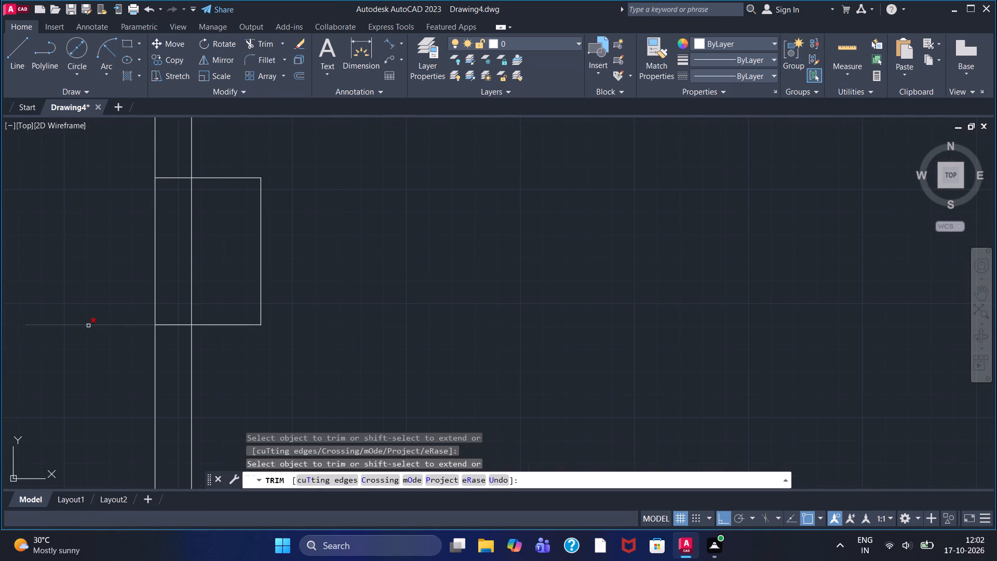
pyautogui.click(88, 326)
pyautogui.click(233, 176)
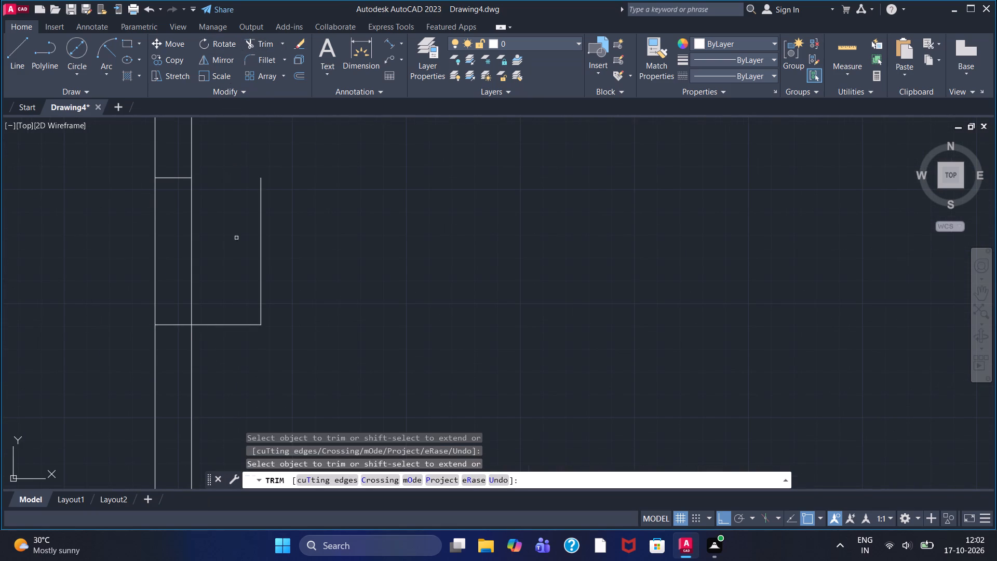
pyautogui.click(220, 325)
pyautogui.click(262, 276)
# Trim away all parts of the lower bracket outside the rectangle, keeping only two cross lines between its long edges.
pyautogui.scroll(-2, 251, 278)
pyautogui.moveTo(251, 278); pyautogui.dragTo(264, 135, button='middle')
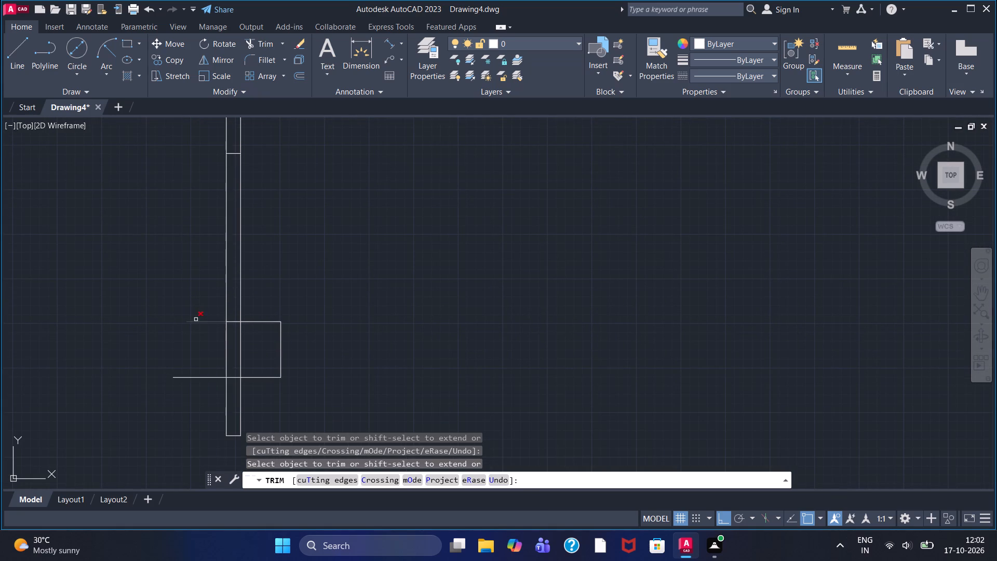
pyautogui.click(196, 319)
pyautogui.click(196, 322)
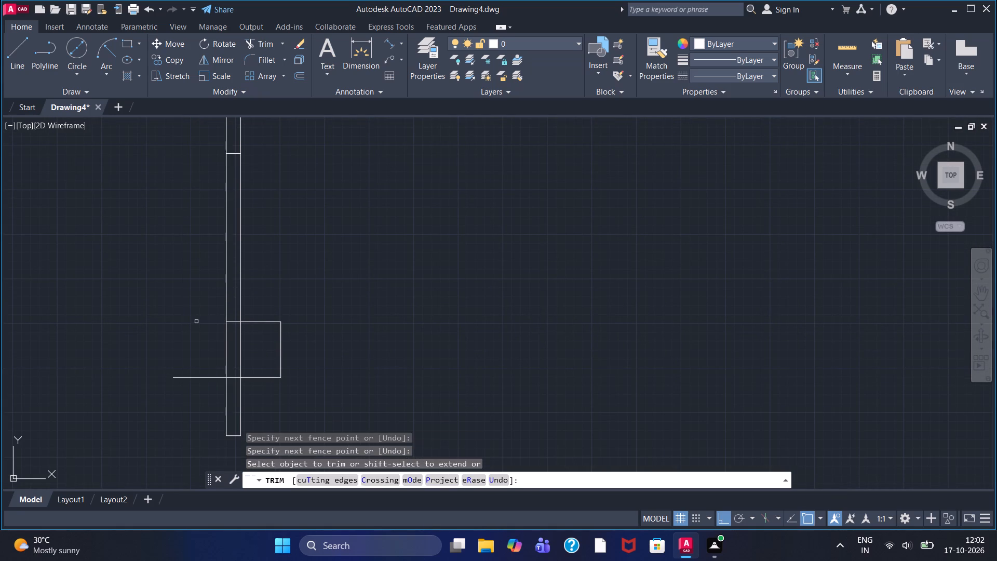
pyautogui.click(205, 378)
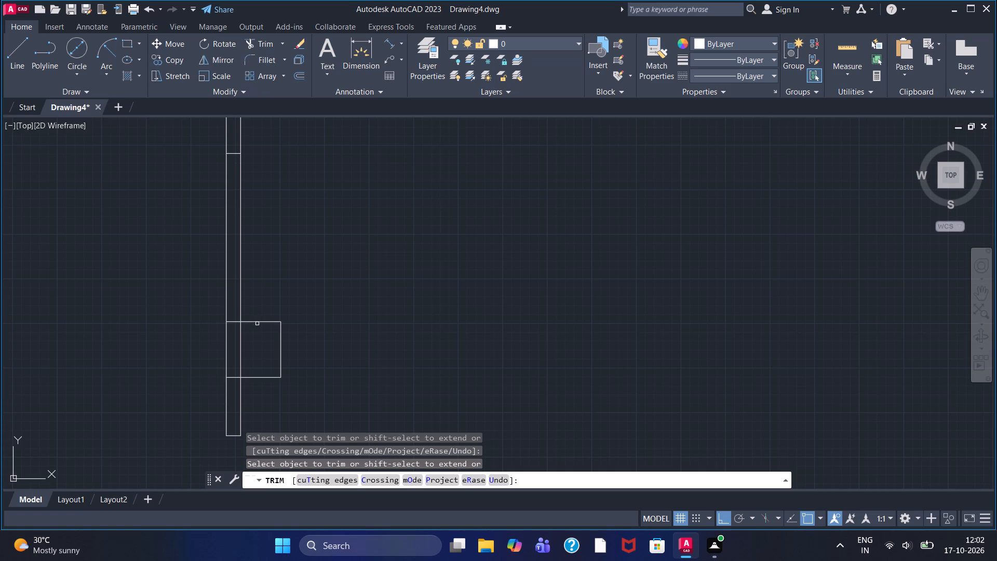
pyautogui.click(257, 324)
pyautogui.click(259, 377)
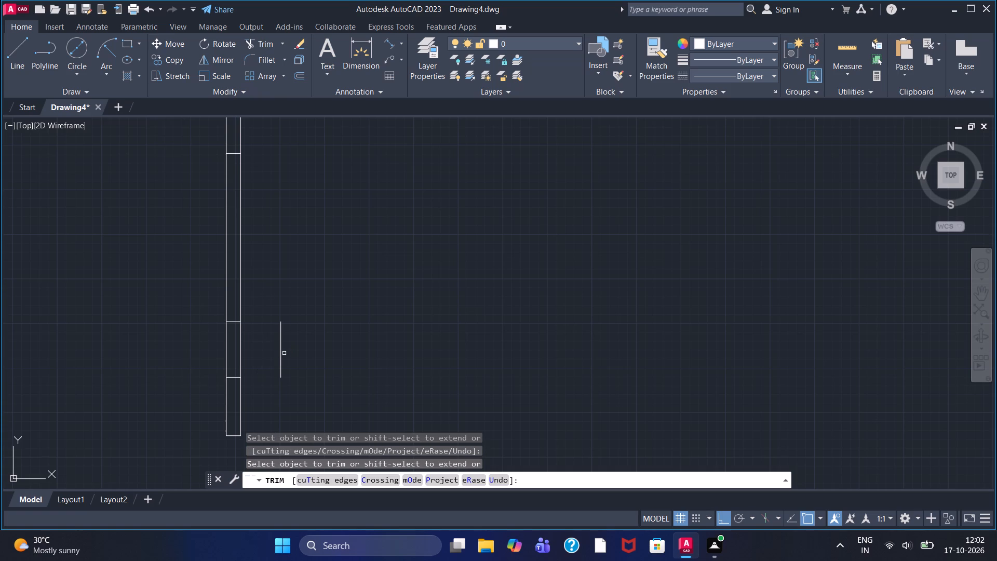
pyautogui.click(282, 353)
# Load the ISO dash linetype ACAD_ISO02W100 from acadiso.lin into the drawing.
pyautogui.click(730, 77)
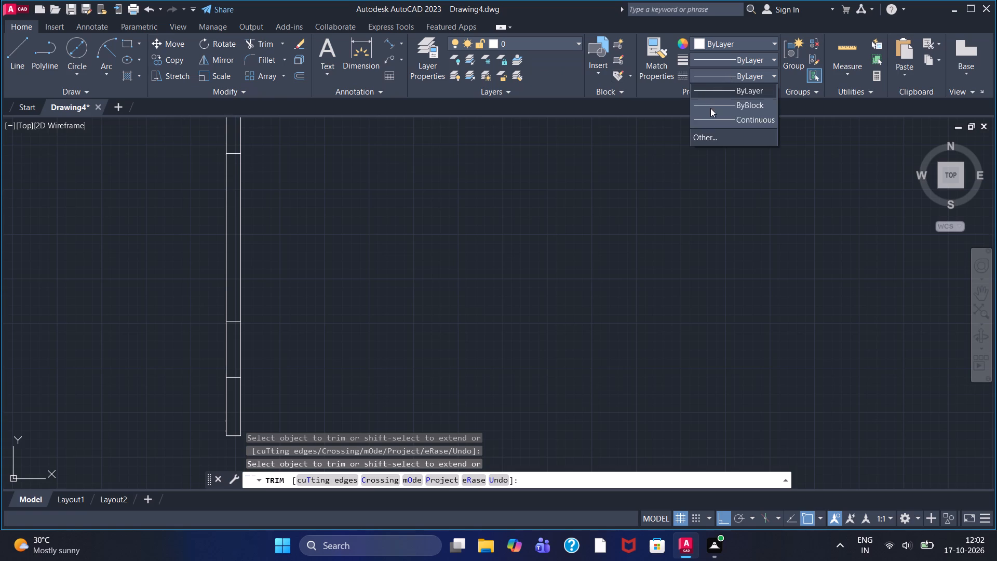
pyautogui.click(711, 136)
pyautogui.click(602, 162)
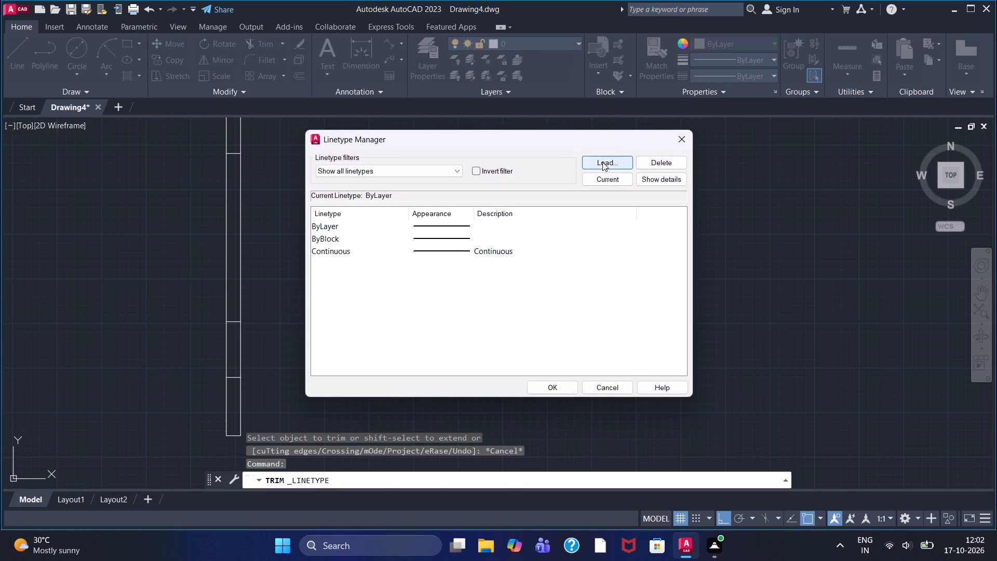
pyautogui.click(541, 244)
pyautogui.click(427, 360)
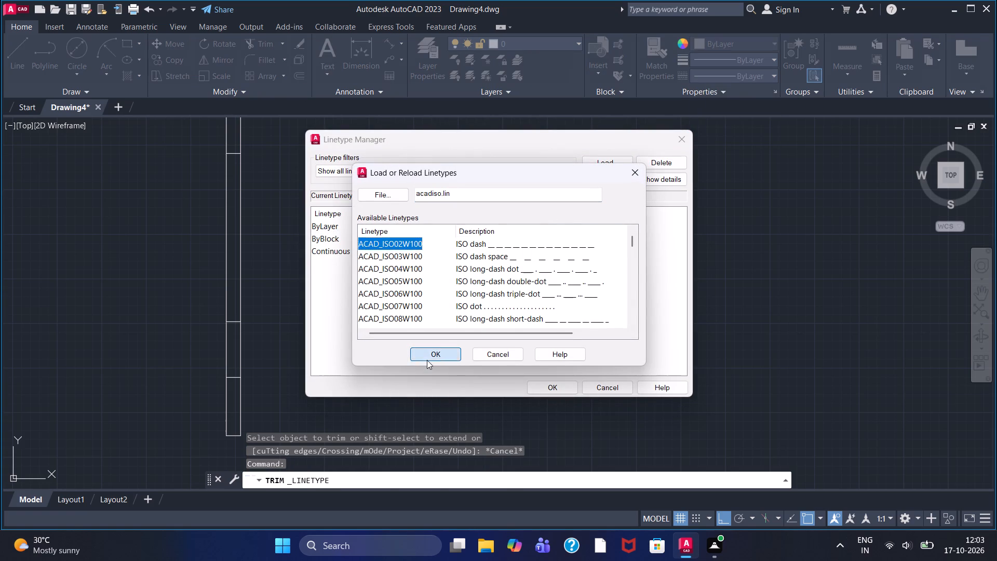
pyautogui.click(538, 251)
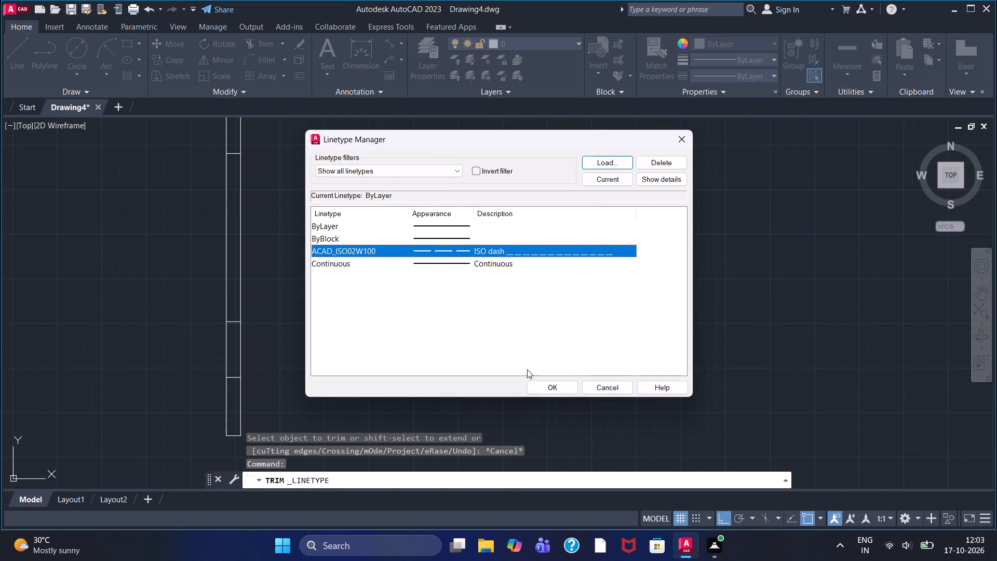
pyautogui.click(546, 391)
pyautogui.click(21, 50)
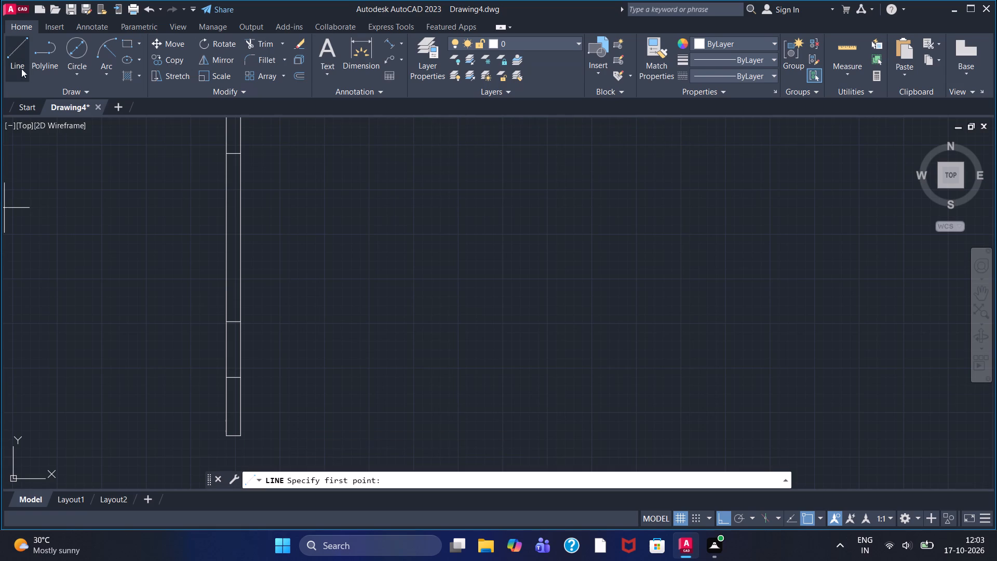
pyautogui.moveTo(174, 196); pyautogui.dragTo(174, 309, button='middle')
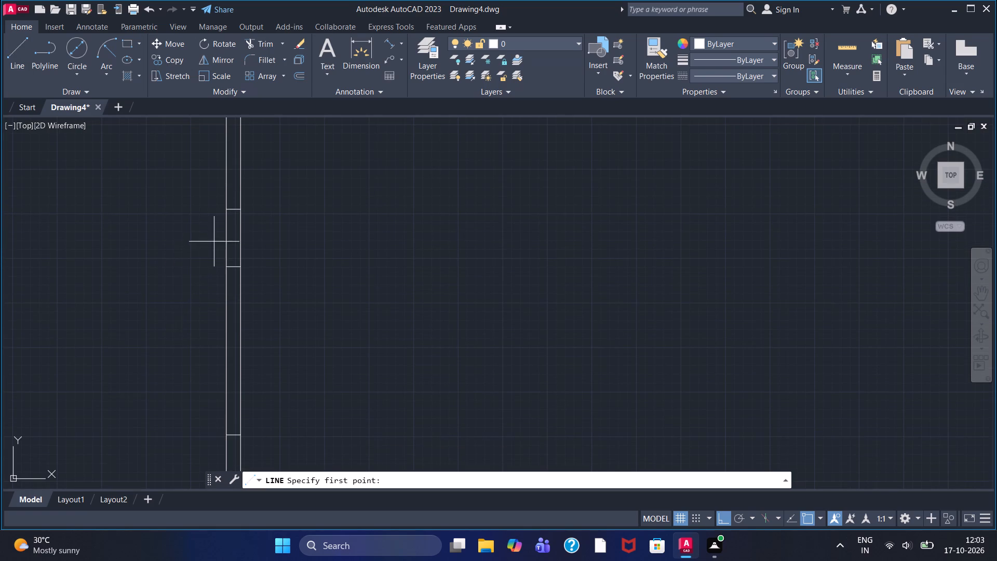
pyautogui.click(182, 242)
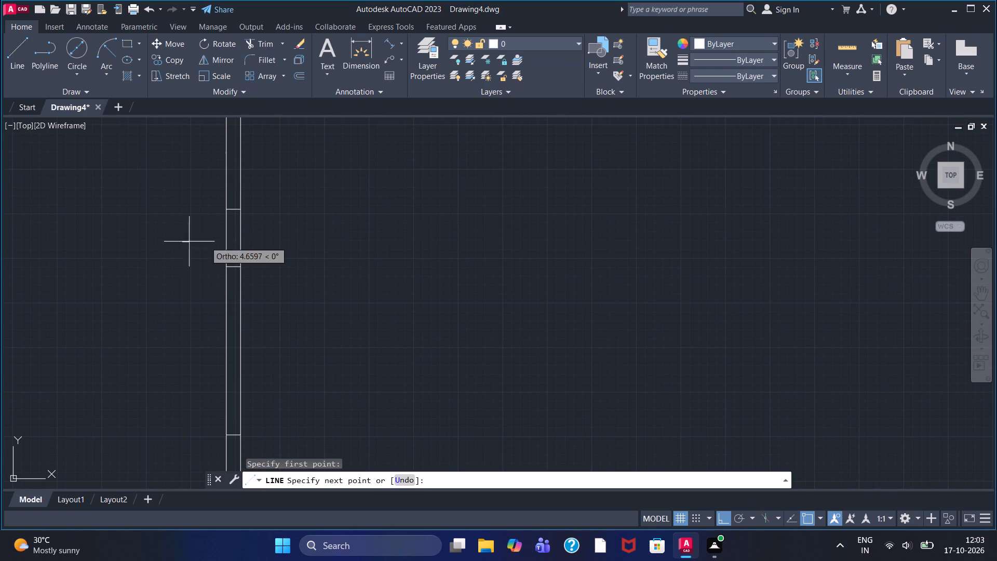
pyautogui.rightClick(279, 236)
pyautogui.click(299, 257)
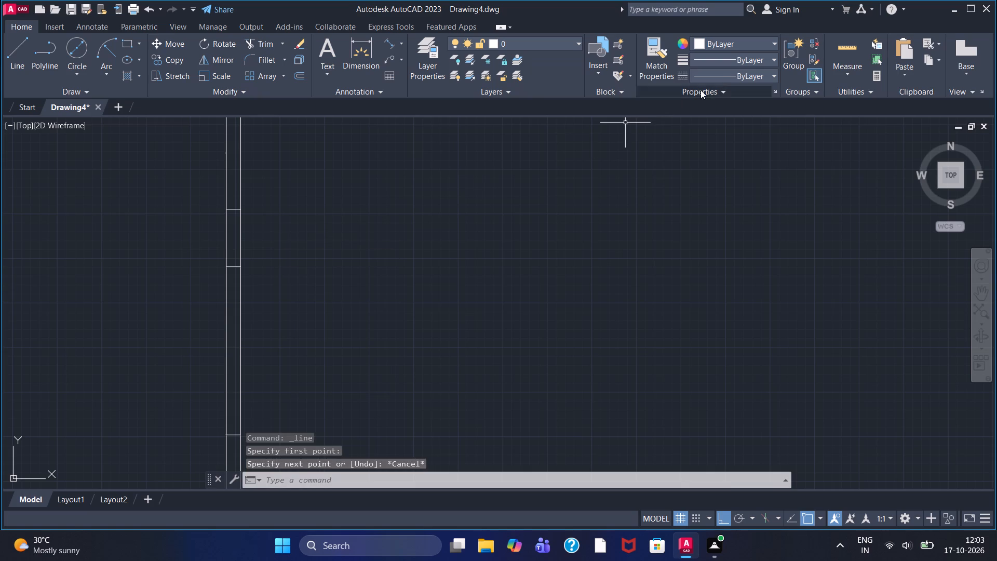
# Make ACAD_ISO02W100 the current linetype and draw a horizontal dashed line across the rectangle, midway between the upper two cross lines.
pyautogui.click(717, 77)
pyautogui.click(714, 119)
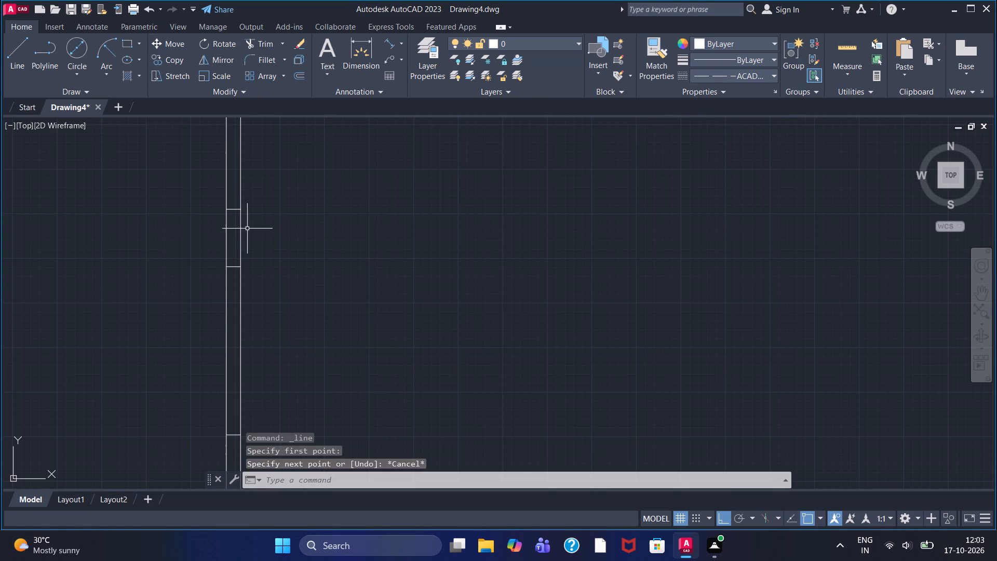
pyautogui.click(18, 54)
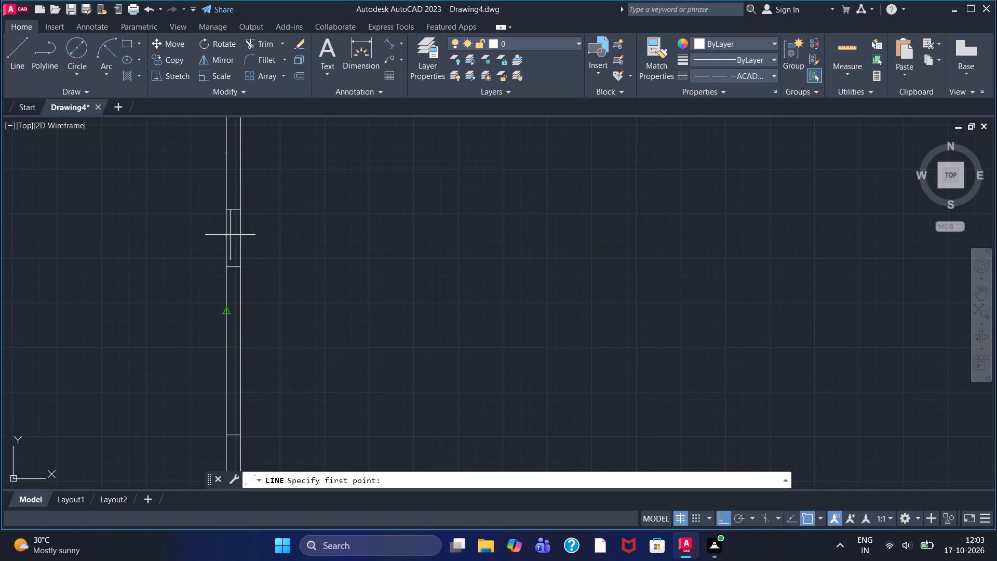
pyautogui.click(192, 238)
pyautogui.moveTo(193, 239); pyautogui.dragTo(206, 242)
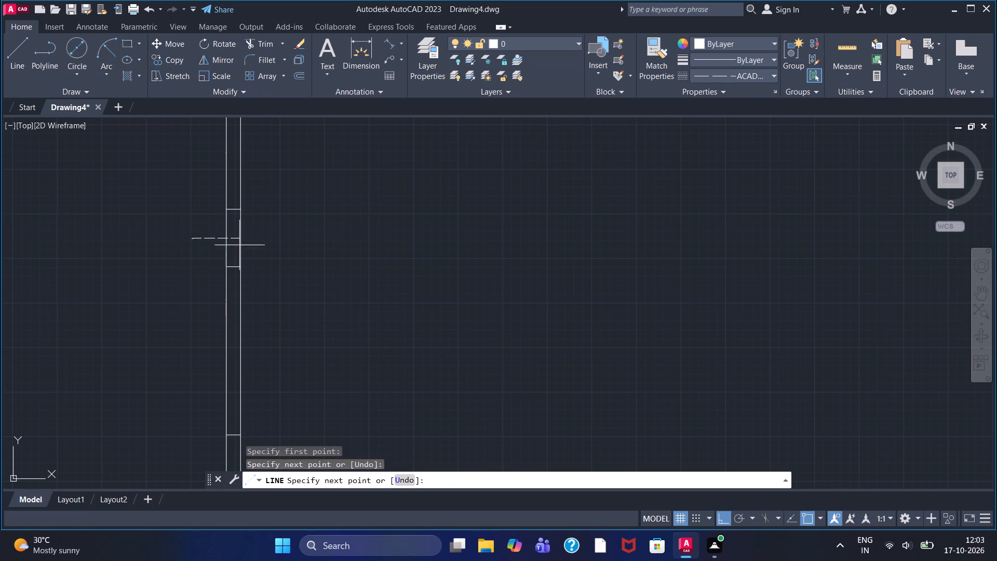
pyautogui.click(297, 246)
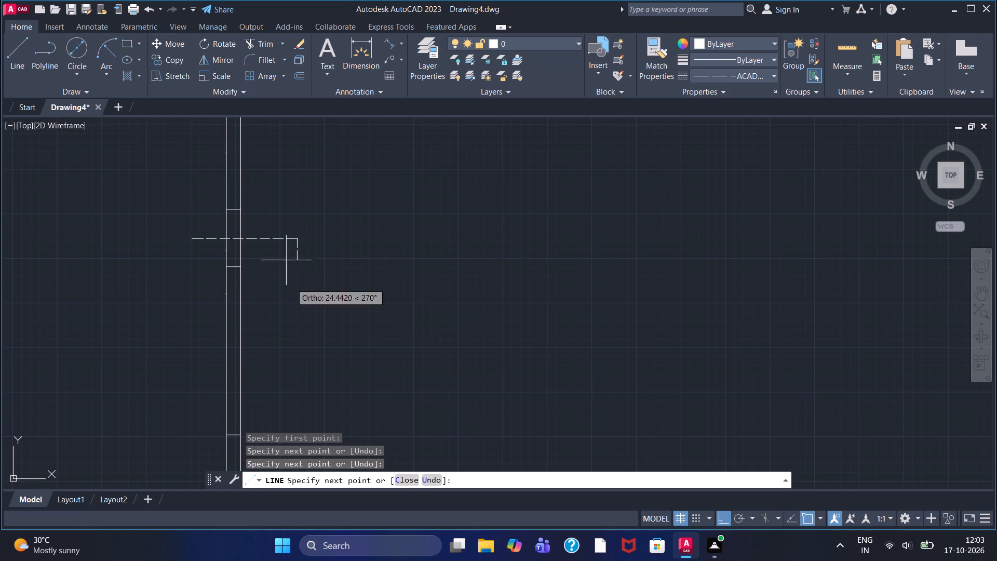
pyautogui.rightClick(304, 303)
pyautogui.click(318, 311)
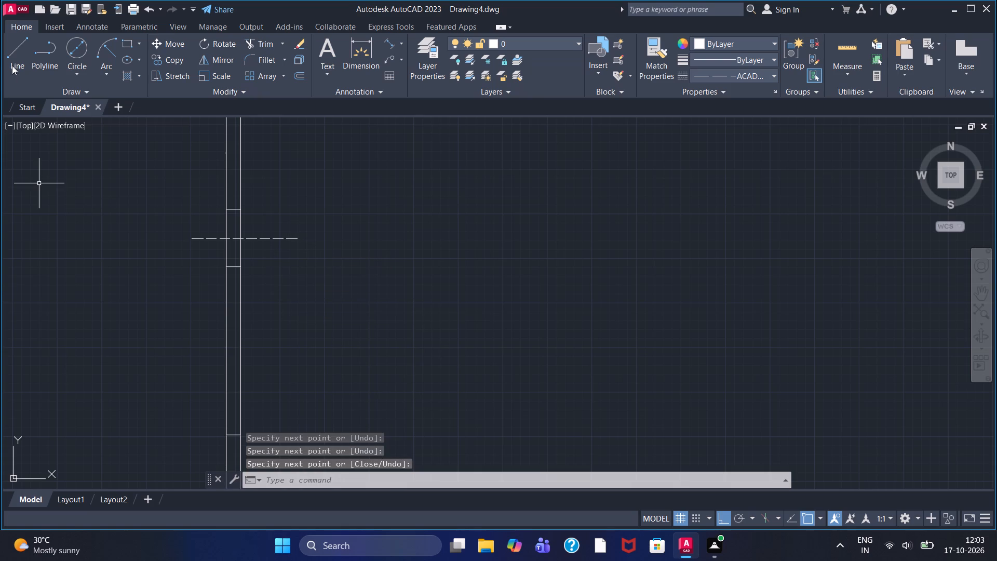
# Draw a second horizontal dashed line across the rectangle, midway between the lower two cross lines.
pyautogui.click(12, 63)
pyautogui.moveTo(131, 362); pyautogui.dragTo(151, 191, button='middle')
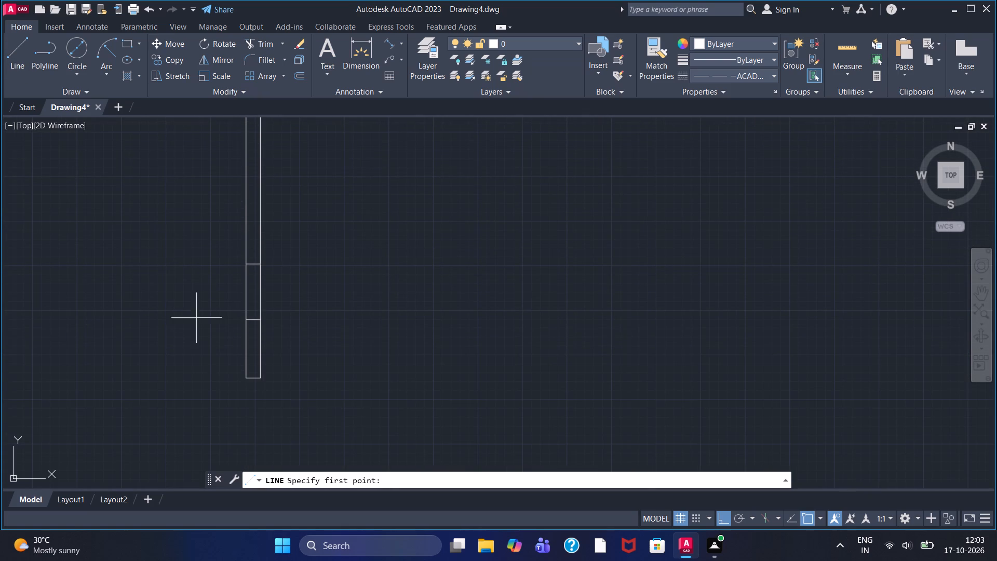
pyautogui.doubleClick(210, 292)
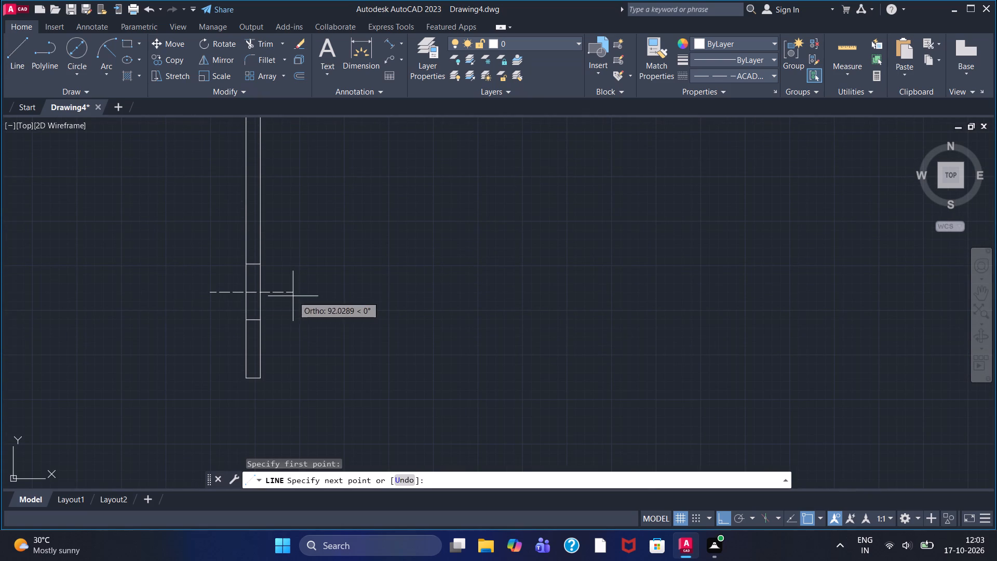
pyautogui.click(294, 296)
pyautogui.rightClick(312, 254)
pyautogui.click(325, 262)
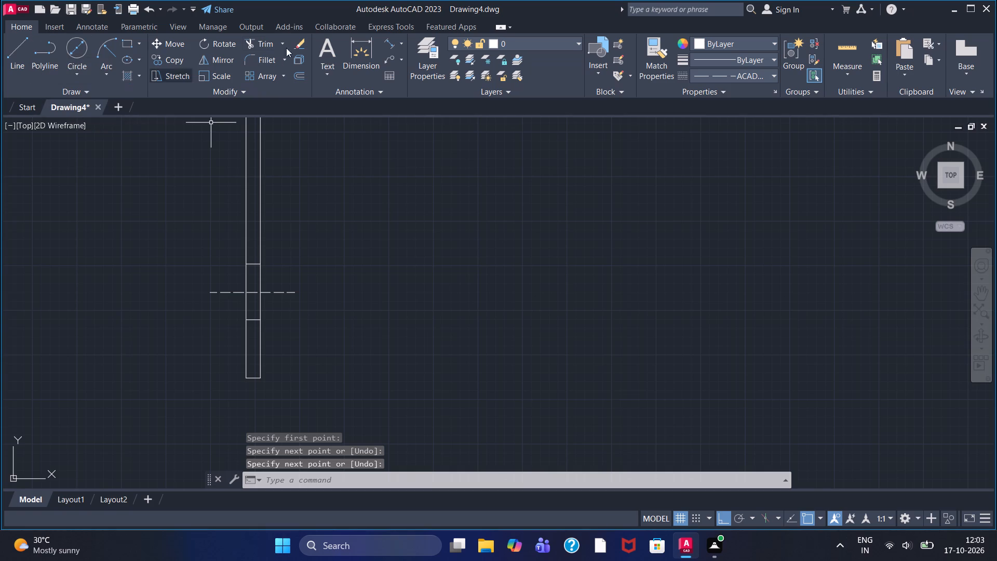
# Trim both dashed lines outside the rectangle, keeping only the parts between its long edges.
pyautogui.click(257, 41)
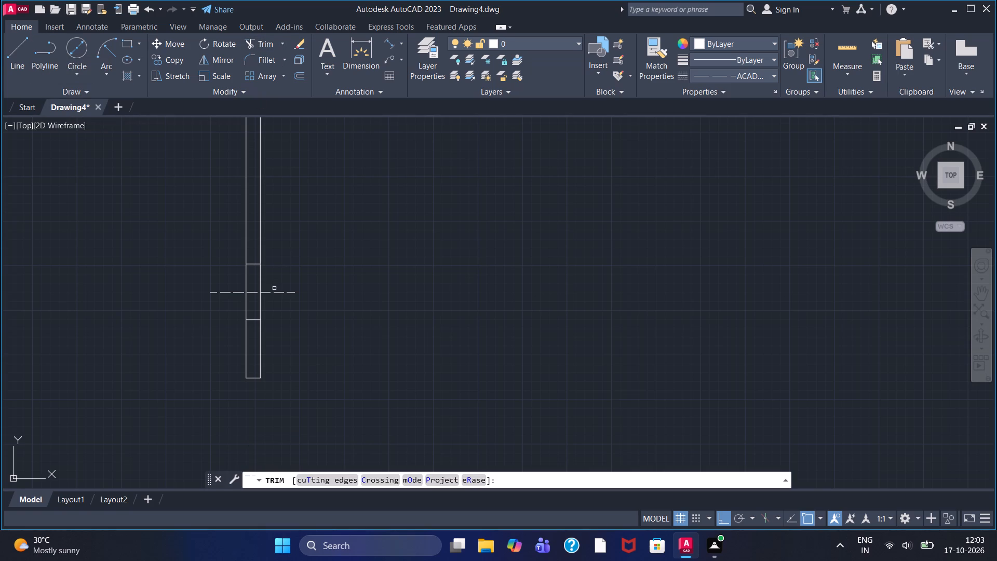
pyautogui.click(274, 291)
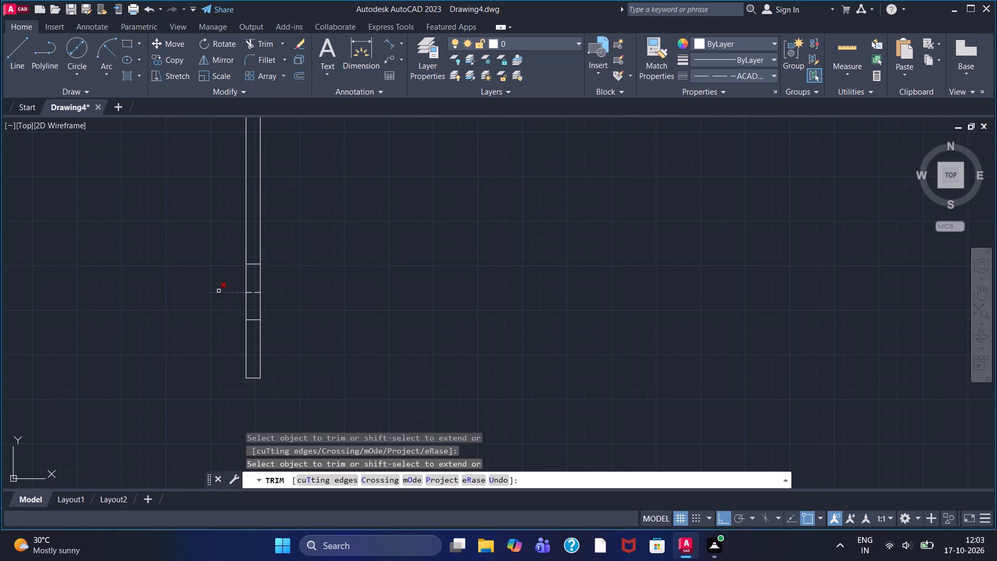
pyautogui.click(219, 291)
pyautogui.moveTo(221, 192); pyautogui.dragTo(207, 448, button='middle')
pyautogui.scroll(1, 202, 388)
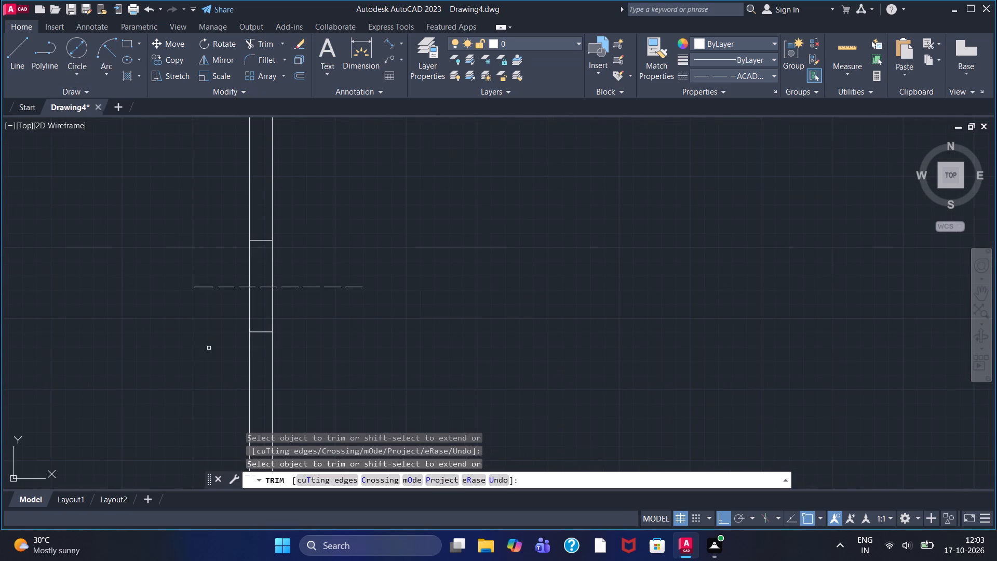
pyautogui.click(229, 288)
pyautogui.click(194, 286)
pyautogui.click(292, 287)
# Draw a horizontal dashed line from the rectangle's bottom-left corner, extending to the right past its bottom-right corner.
pyautogui.scroll(-2, 285, 290)
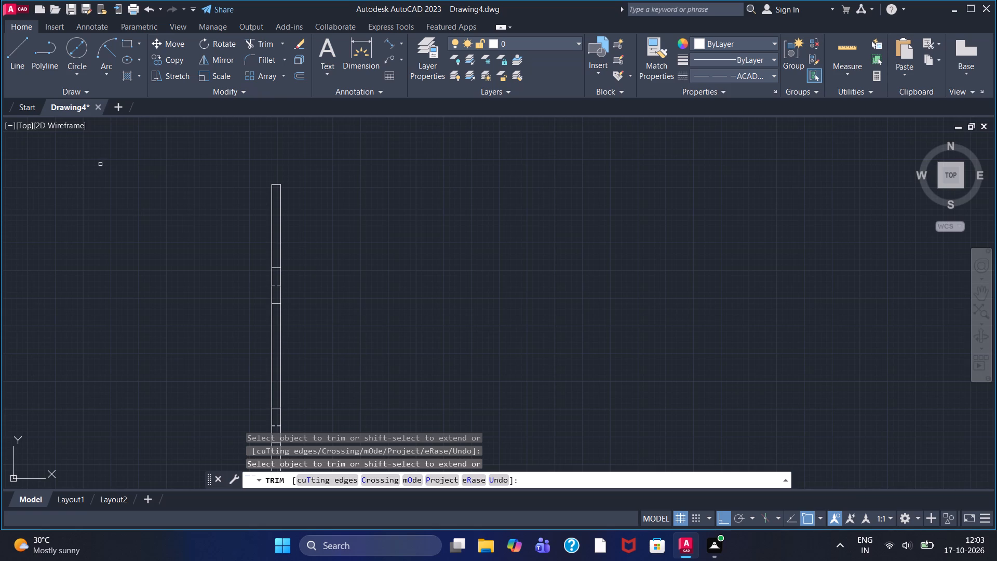
pyautogui.moveTo(248, 310); pyautogui.dragTo(248, 198, button='middle')
pyautogui.click(22, 48)
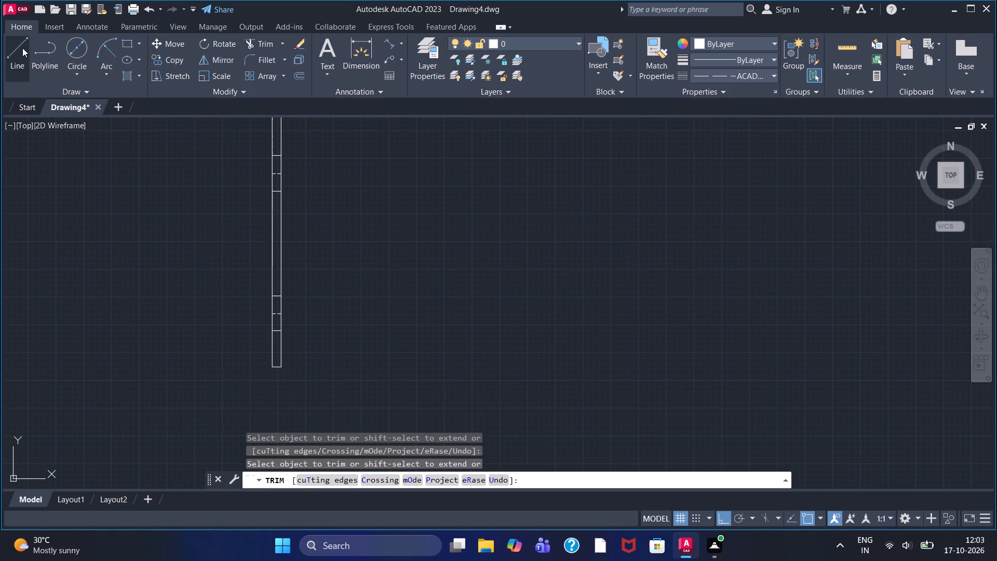
pyautogui.doubleClick(268, 367)
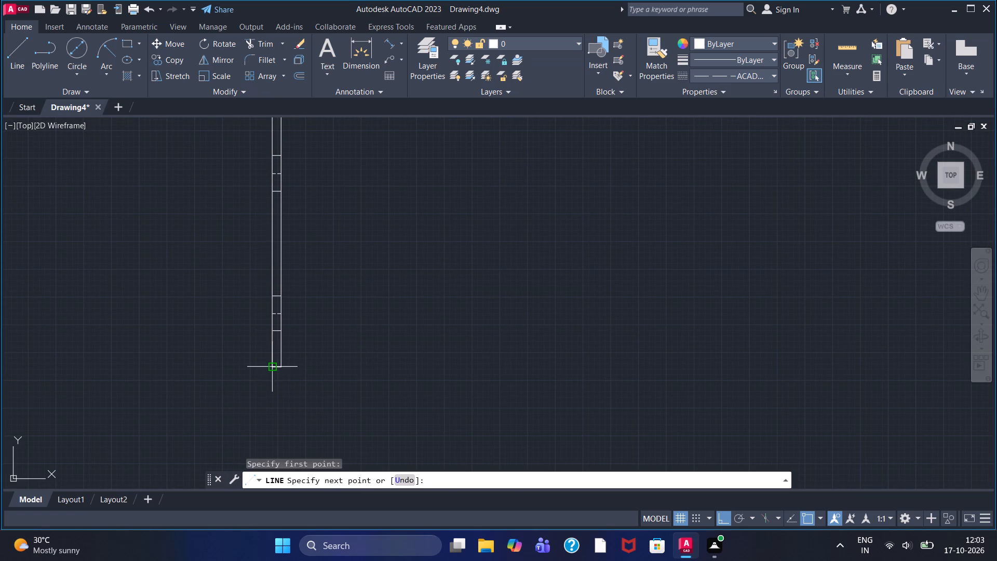
pyautogui.click(316, 365)
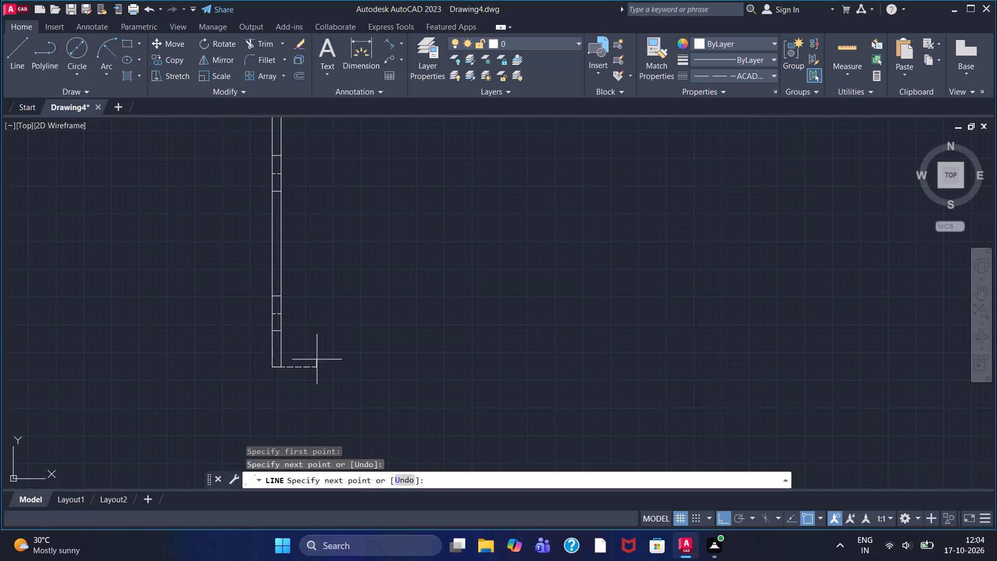
pyautogui.rightClick(318, 320)
pyautogui.doubleClick(332, 325)
pyautogui.moveTo(639, 271); pyautogui.dragTo(641, 262)
# Set the current linetype to Continuous and, with ortho off, draw a line 30 long at 45° from the rectangle's bottom-left corner.
pyautogui.doubleClick(730, 76)
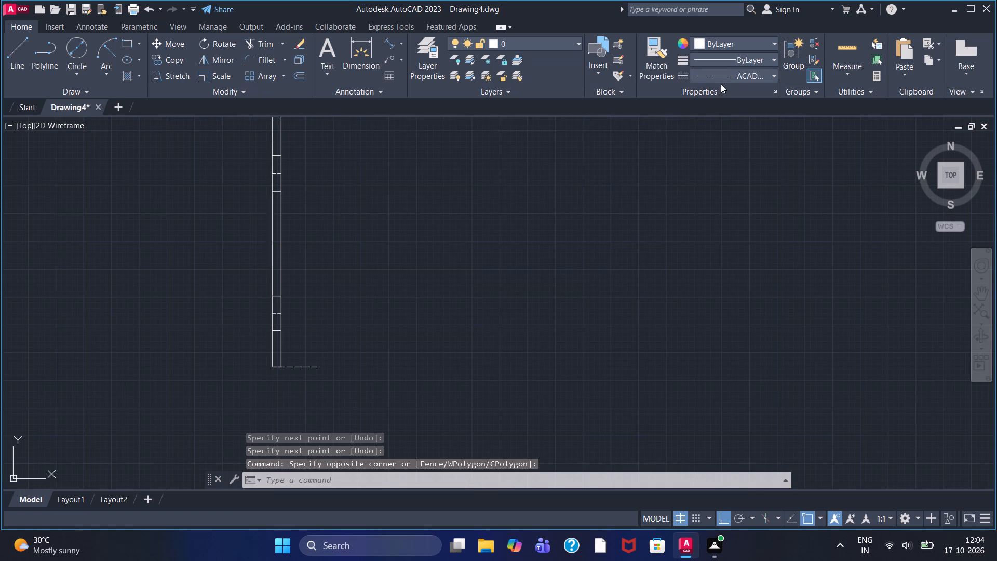
pyautogui.click(724, 74)
pyautogui.click(715, 133)
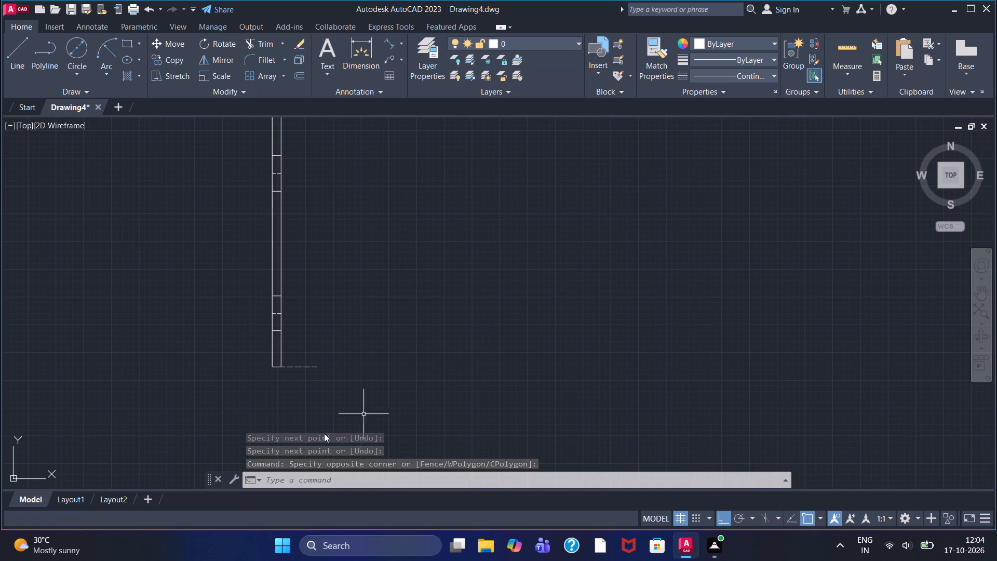
pyautogui.scroll(3, 297, 319)
pyautogui.moveTo(280, 392); pyautogui.dragTo(350, 234, button='middle')
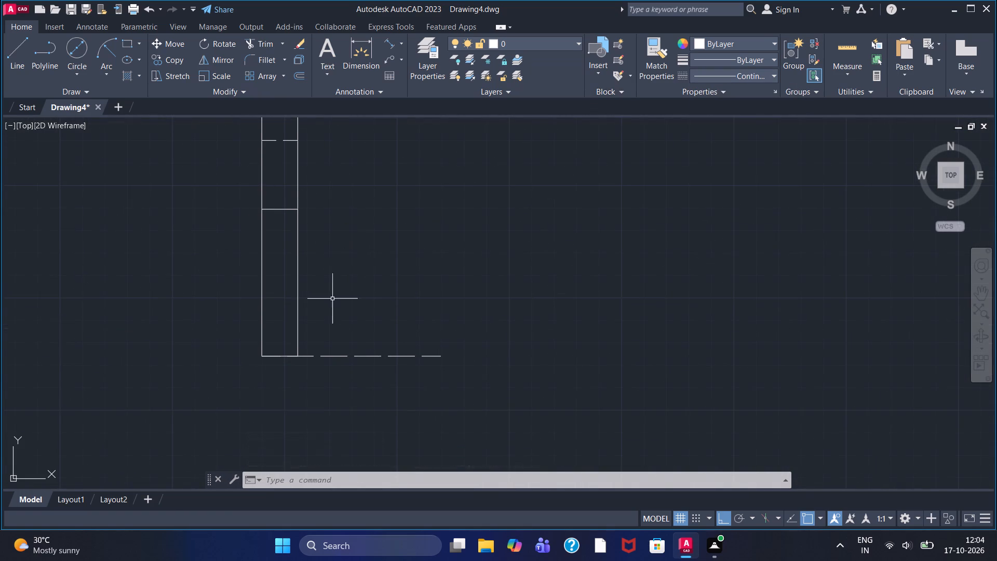
pyautogui.click(9, 60)
pyautogui.click(264, 355)
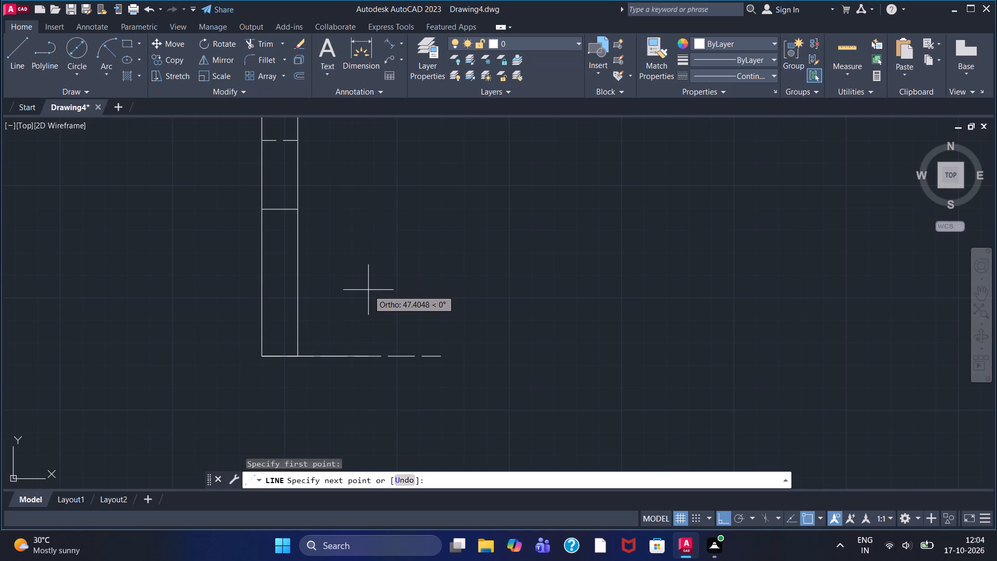
pyautogui.press('F8')
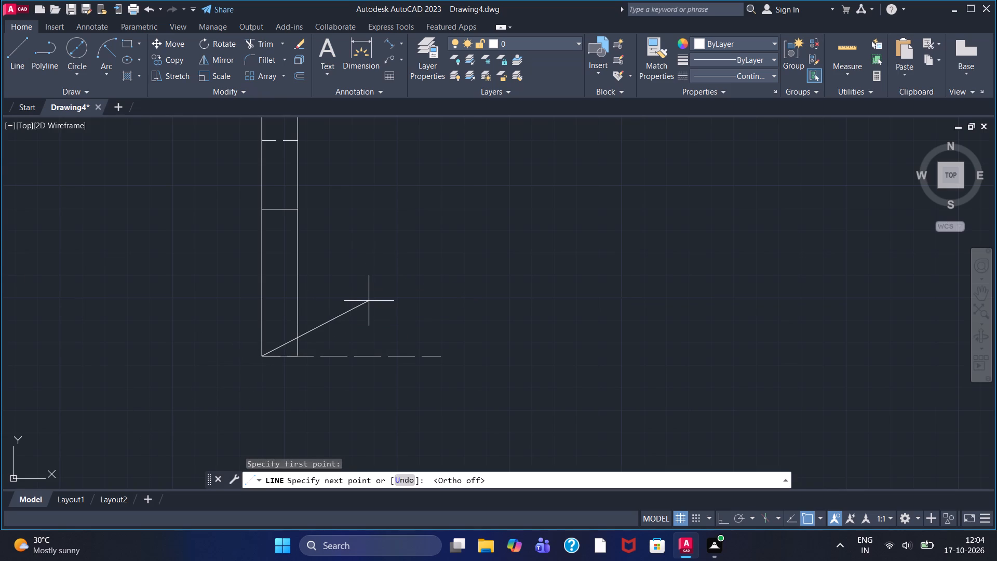
pyautogui.hotkey('shift', '@')
pyautogui.press('3')
pyautogui.press('0')
pyautogui.press('shift+less')
pyautogui.write('45')
pyautogui.press('Return')
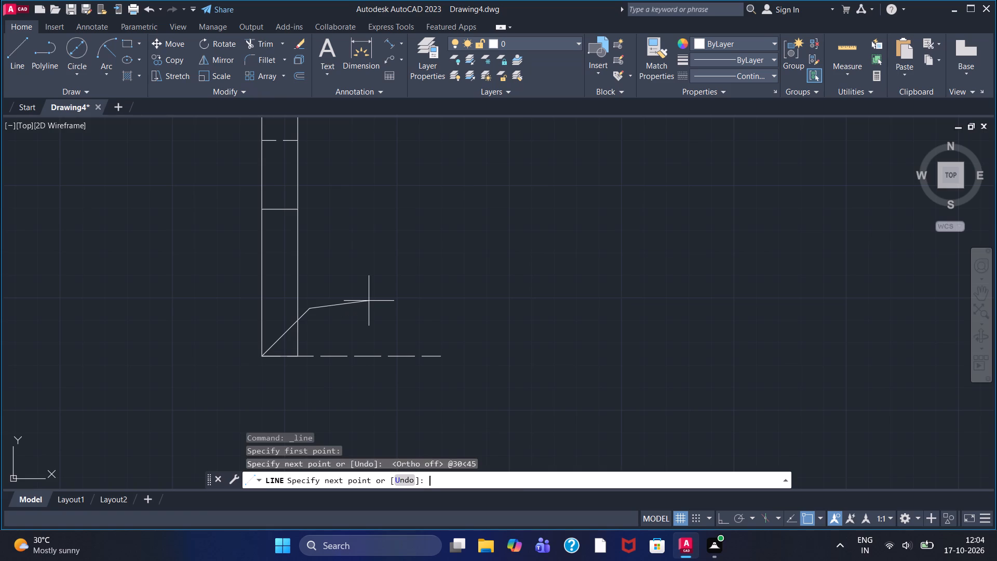
# Trim the 45° line beyond the rectangle's right edge and remove that edge's portion below the angled line.
pyautogui.press('Escape')
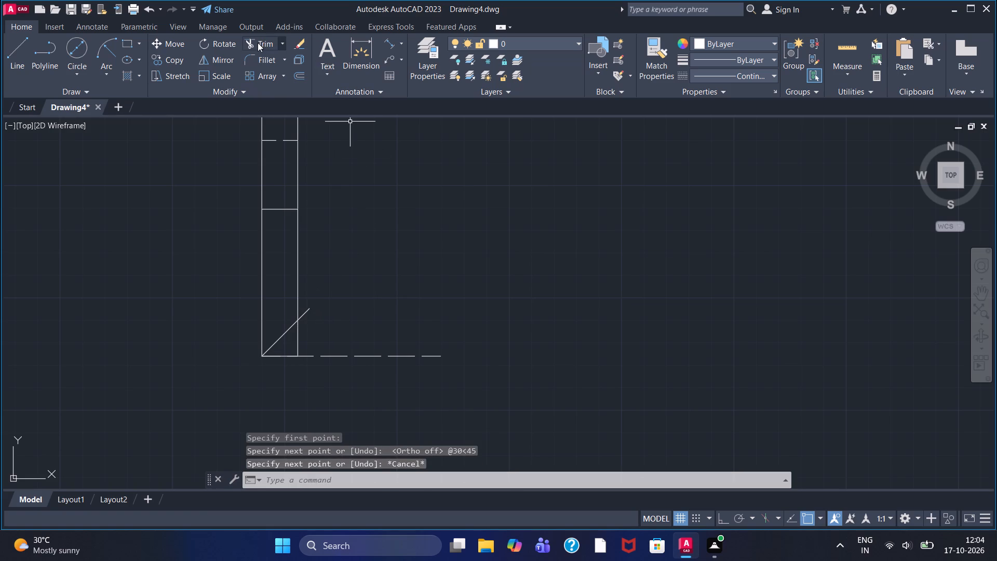
pyautogui.click(258, 43)
pyautogui.click(307, 309)
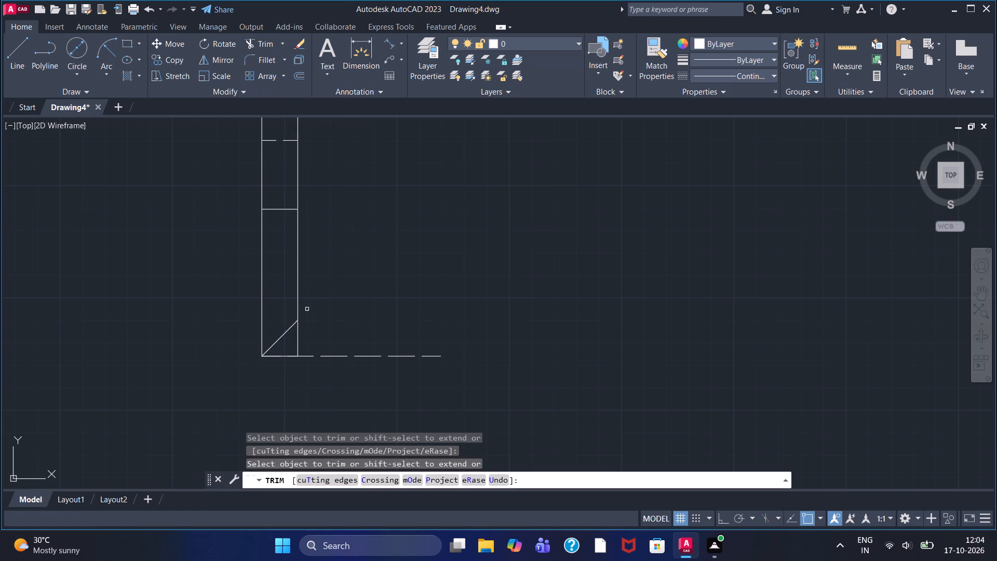
pyautogui.click(298, 337)
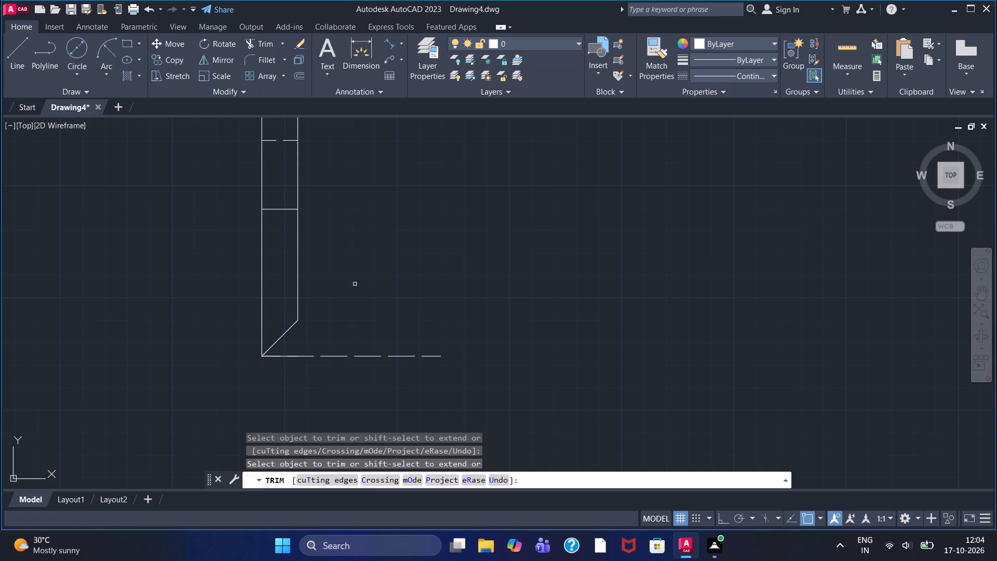
# With ortho on, draw connected lines left of the rectangle: 80 leftward, 100 down, 12 to the right, and up past the 80 line.
pyautogui.scroll(-2, 332, 236)
pyautogui.moveTo(338, 189); pyautogui.dragTo(361, 354, button='middle')
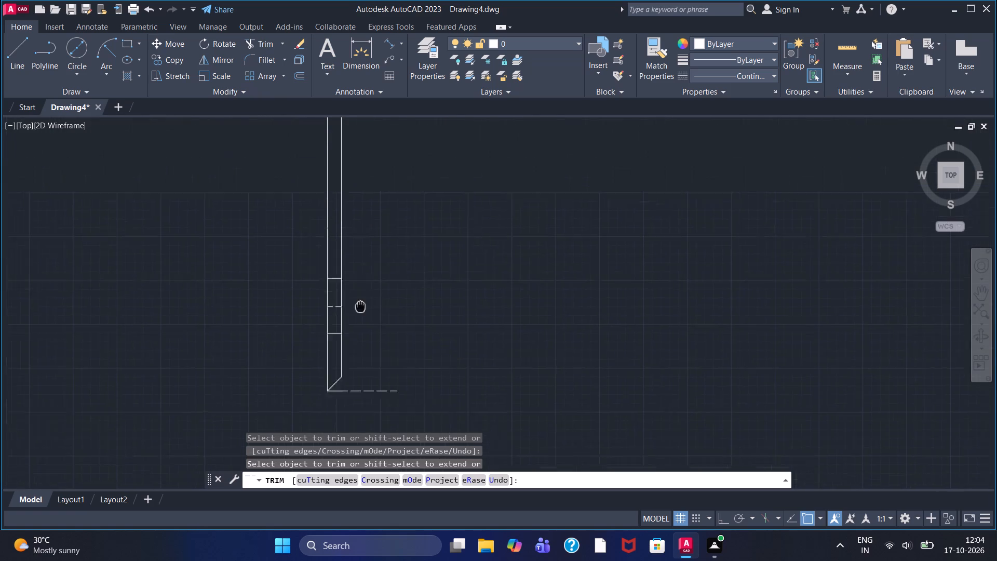
pyautogui.moveTo(361, 354); pyautogui.dragTo(369, 411, button='middle')
pyautogui.scroll(2, 341, 291)
pyautogui.scroll(-3, 341, 287)
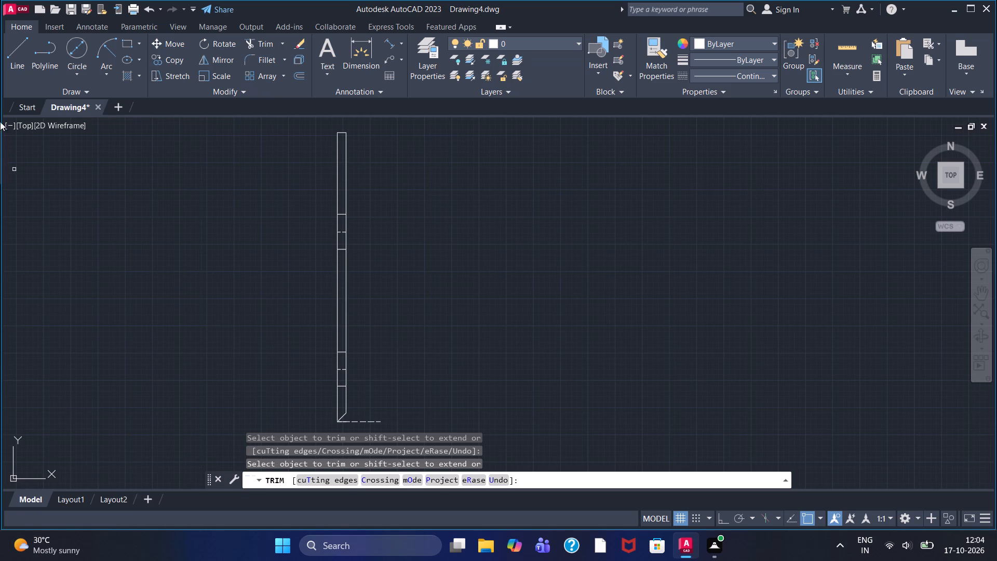
pyautogui.click(12, 49)
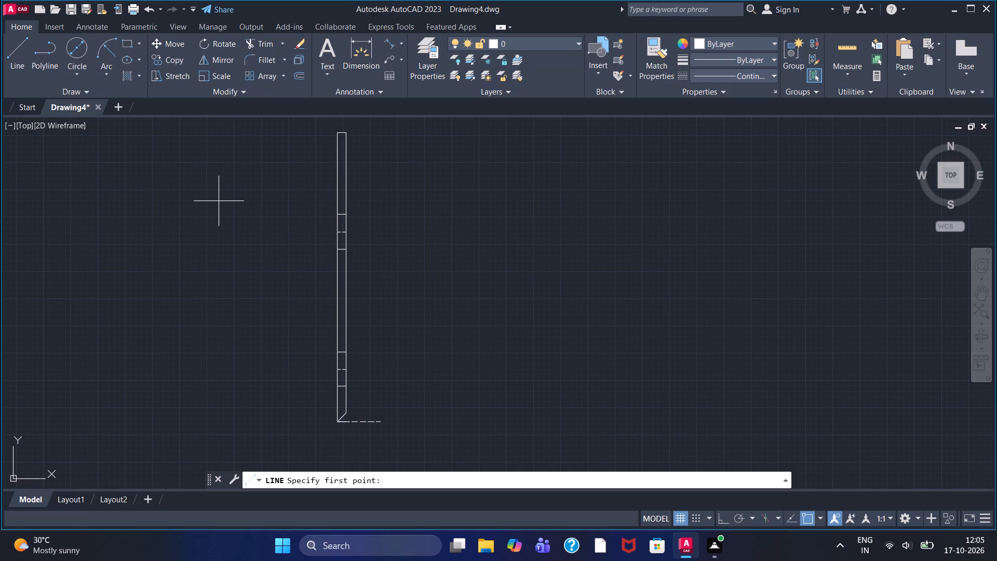
pyautogui.click(233, 192)
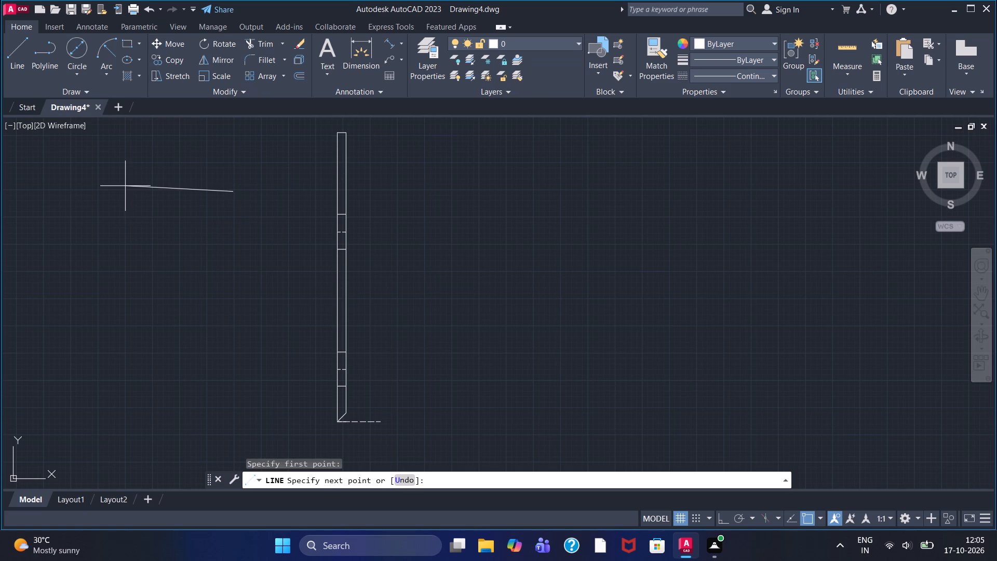
pyautogui.press('F8')
pyautogui.write('80')
pyautogui.press('Return')
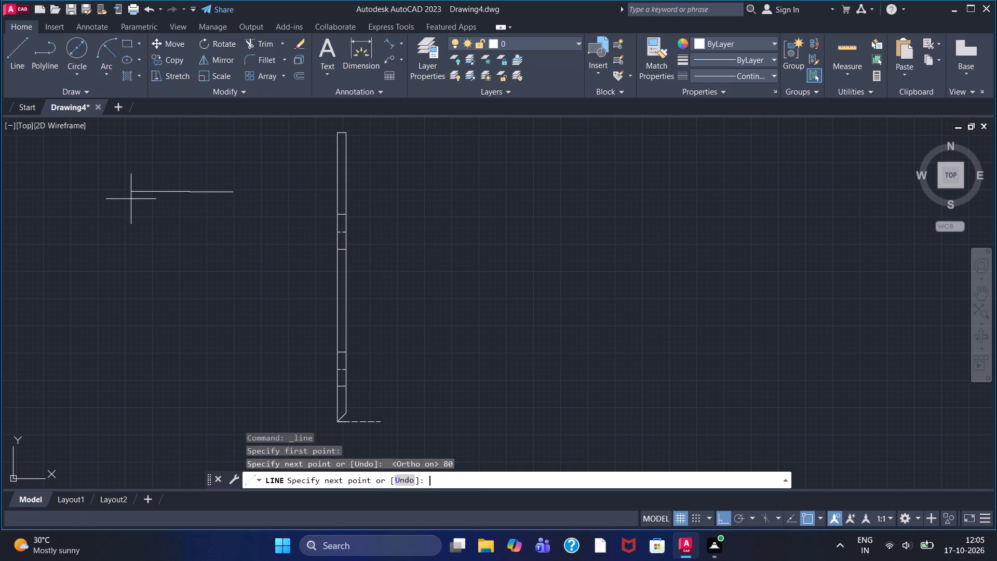
pyautogui.scroll(2, 145, 270)
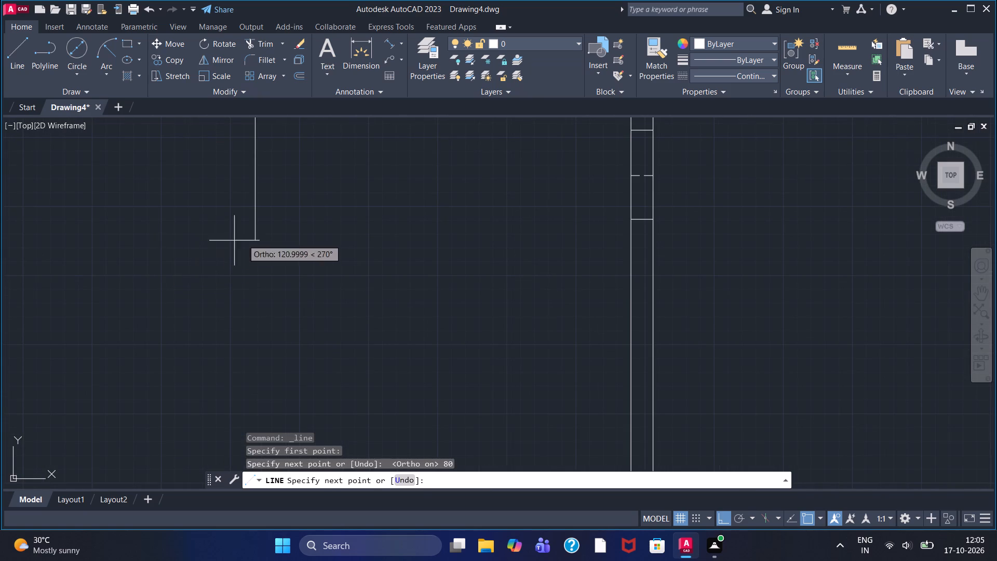
pyautogui.moveTo(318, 219); pyautogui.dragTo(224, 300, button='middle')
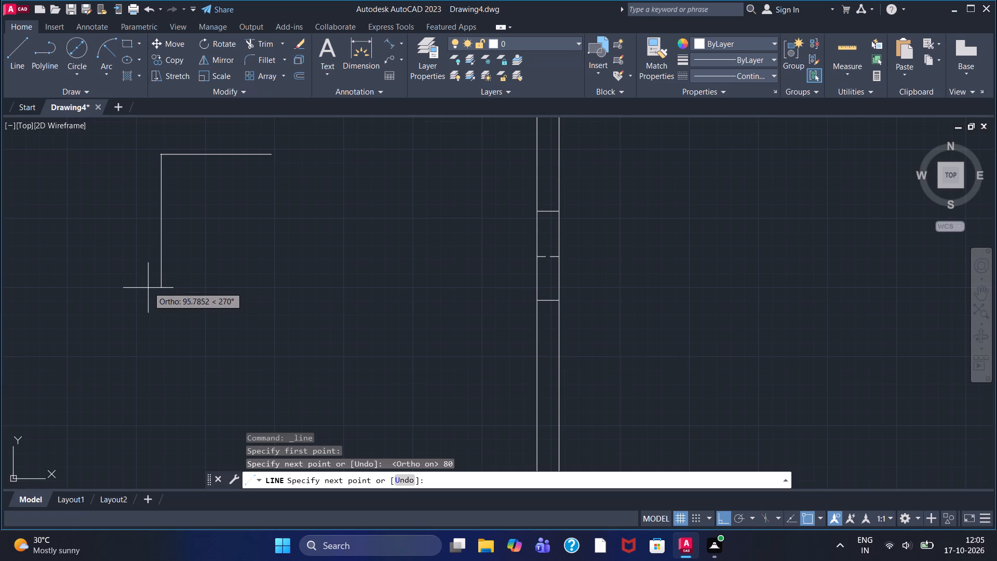
pyautogui.write('100')
pyautogui.press('Return')
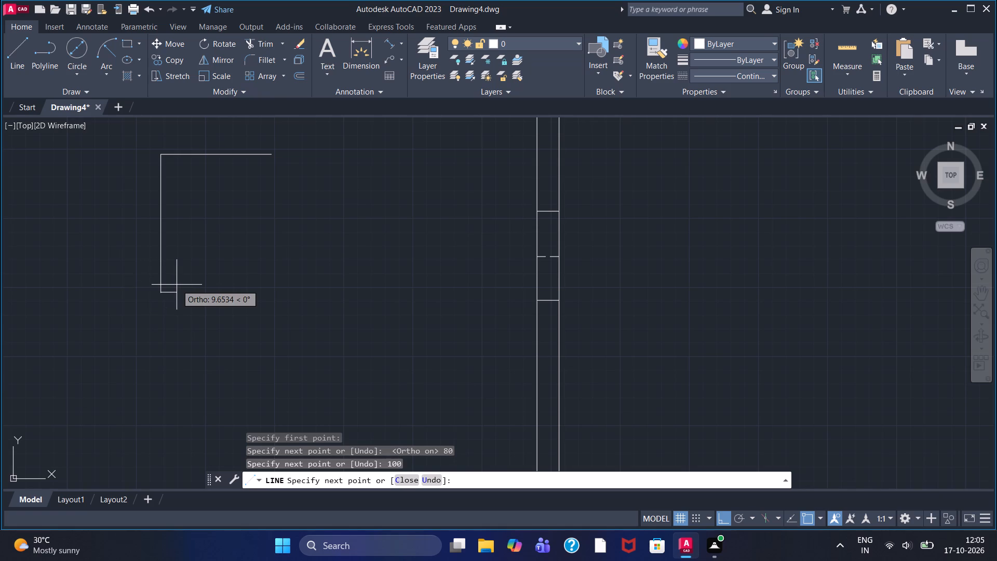
pyautogui.write('12')
pyautogui.press('Return')
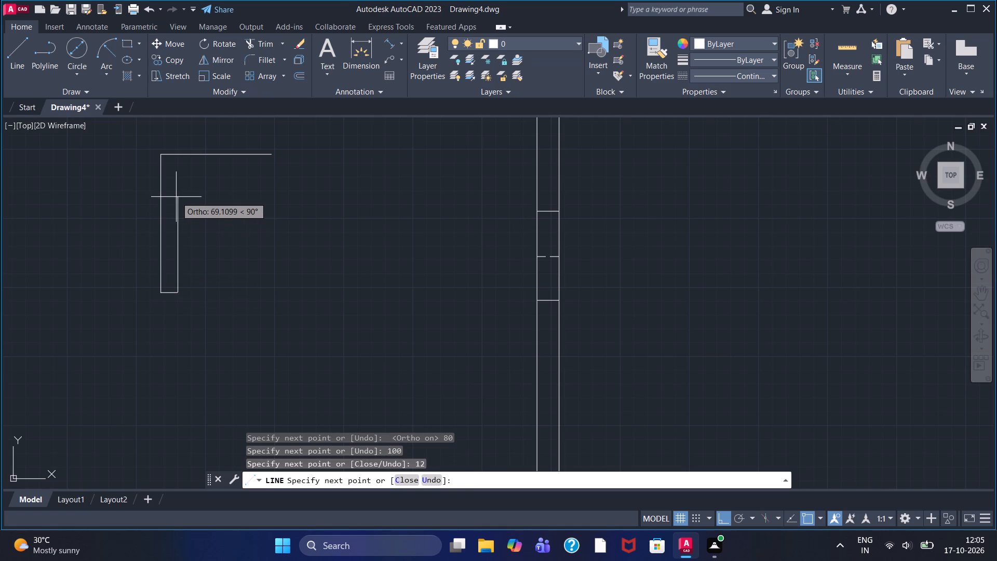
pyautogui.click(181, 133)
pyautogui.rightClick(181, 133)
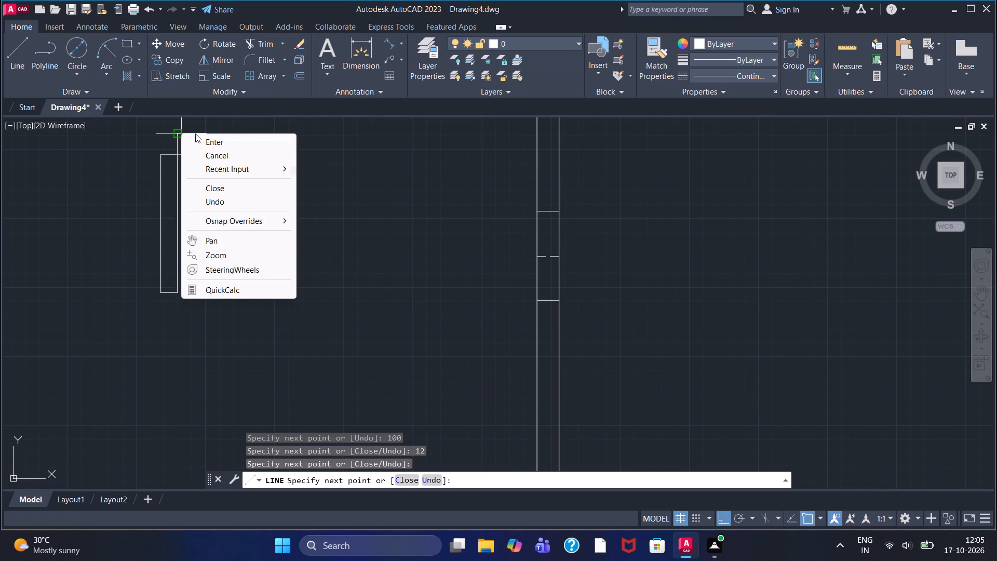
pyautogui.click(198, 137)
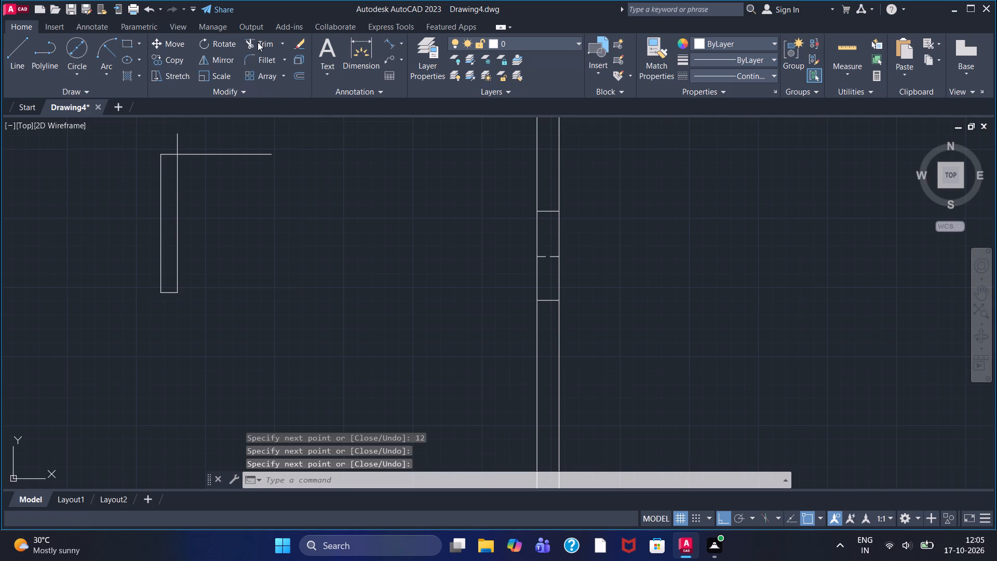
# Trim the strip's inner vertical line where it extends above the 80 long top line.
pyautogui.click(258, 42)
pyautogui.click(178, 142)
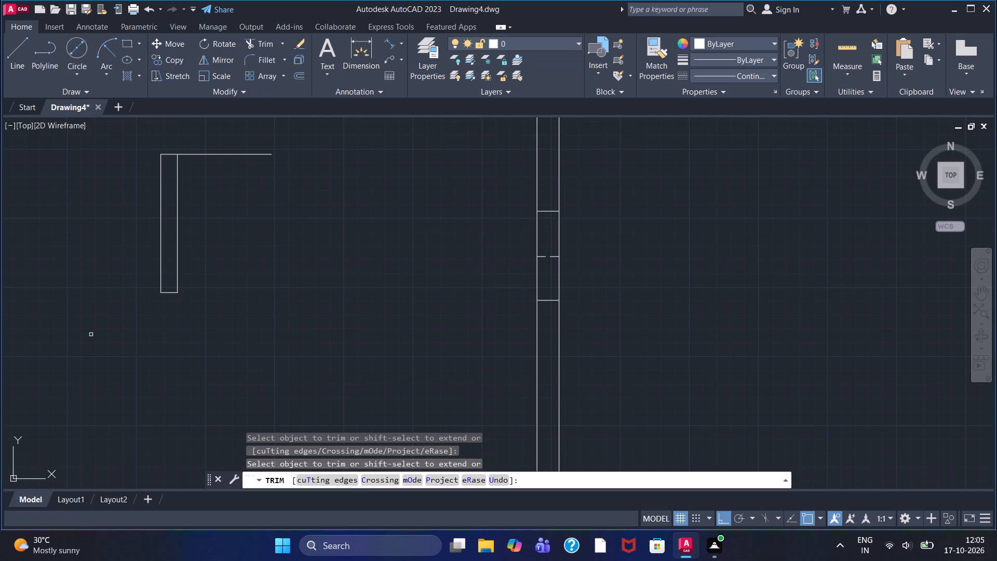
# Draw a horizontal line about 102 long across the lower part of the 12 wide strip, extending past the top line's right end.
pyautogui.click(12, 69)
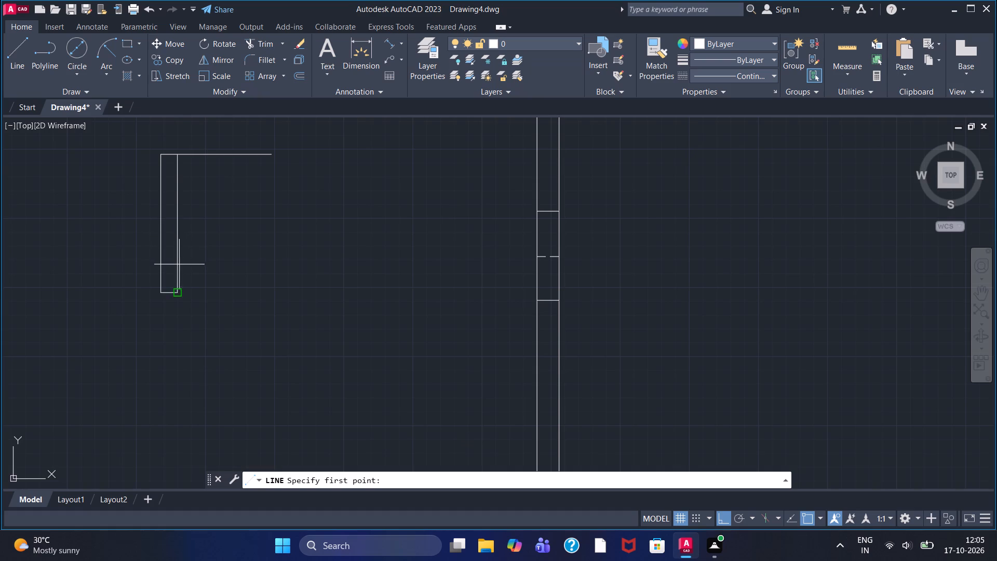
pyautogui.click(139, 262)
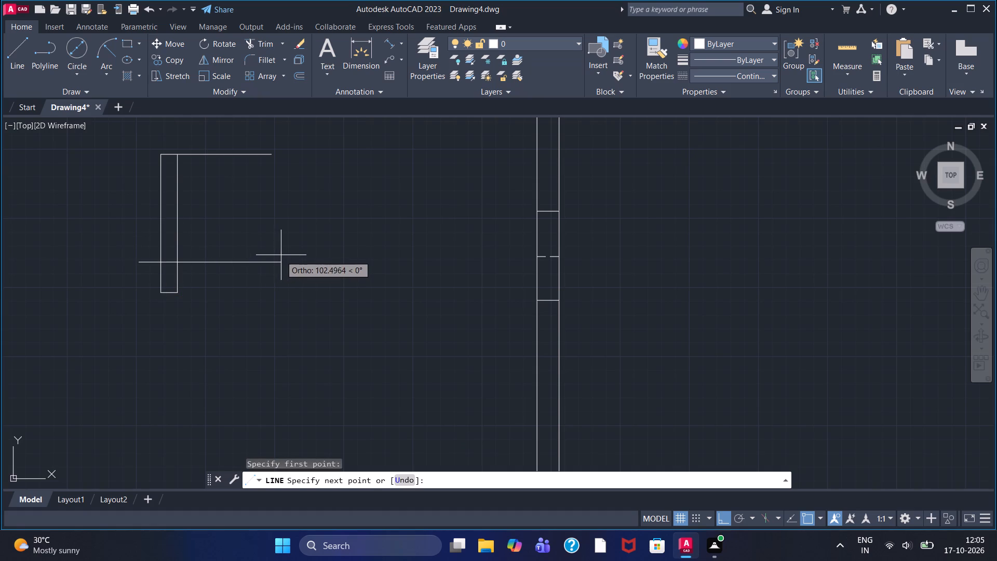
pyautogui.click(281, 255)
pyautogui.moveTo(294, 239); pyautogui.dragTo(292, 239, button='right')
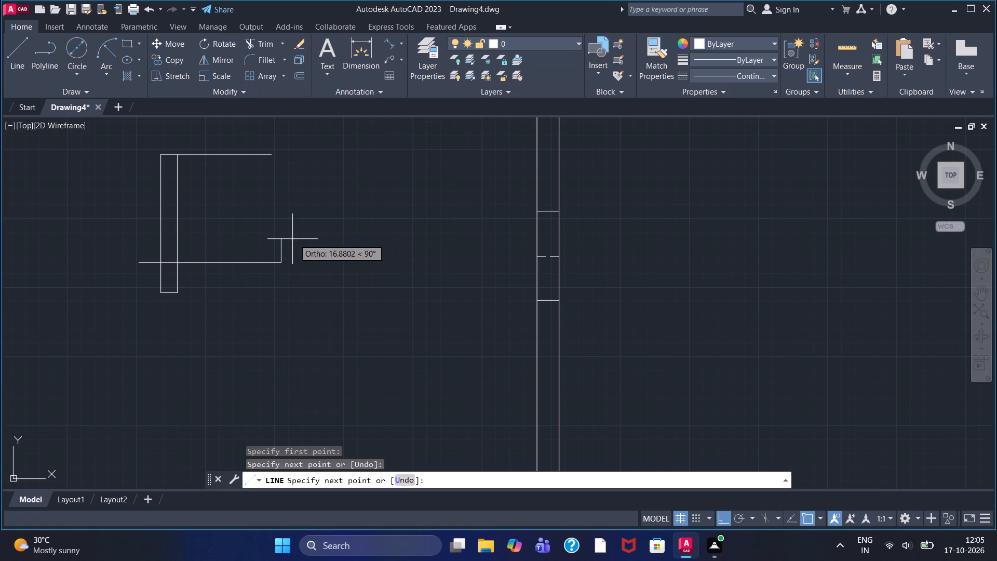
pyautogui.moveTo(292, 239); pyautogui.dragTo(292, 251, button='right')
pyautogui.click(308, 262)
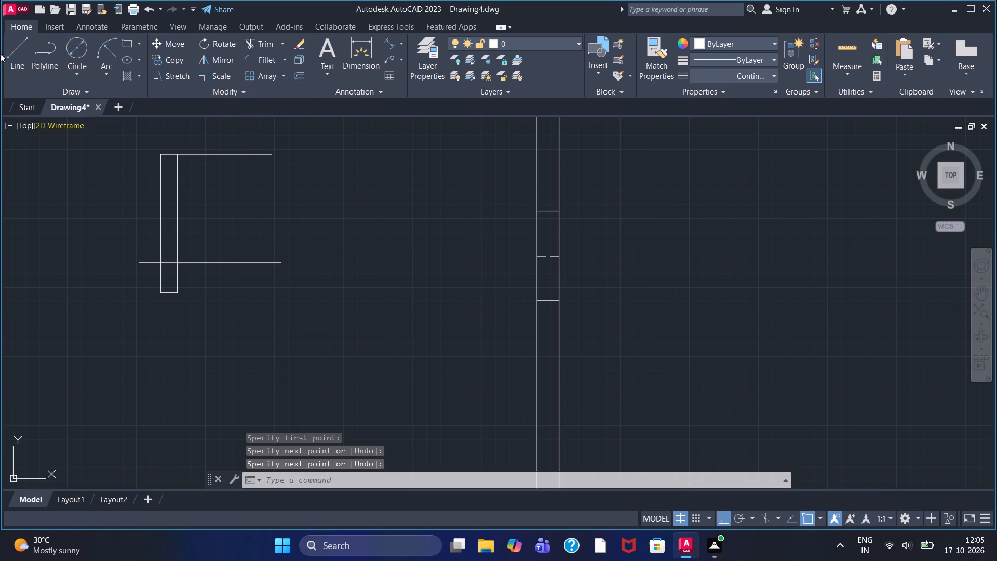
# Draw a vertical line from the top line's right end down past the lower horizontal line.
pyautogui.click(1, 52)
pyautogui.click(17, 64)
pyautogui.click(275, 156)
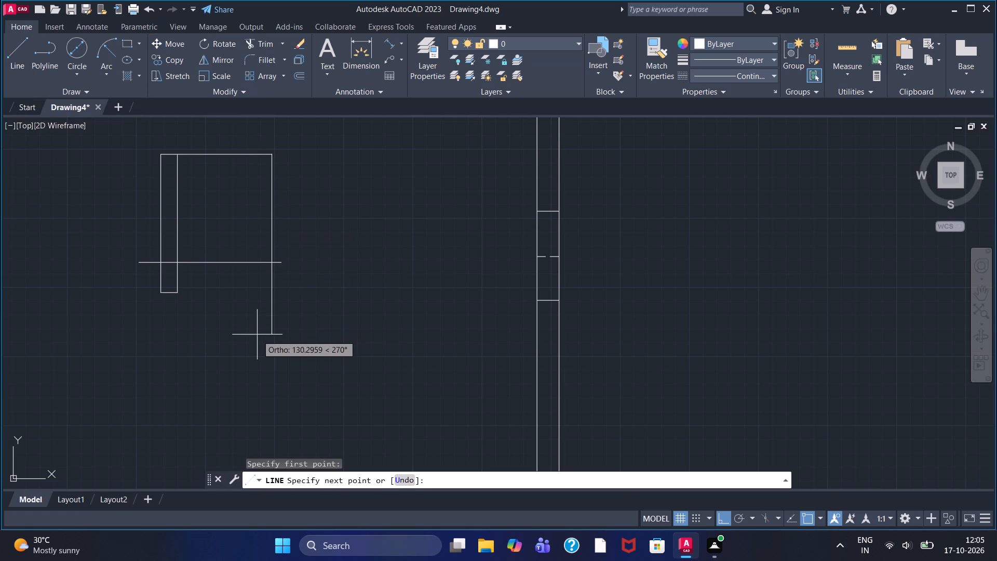
pyautogui.doubleClick(262, 297)
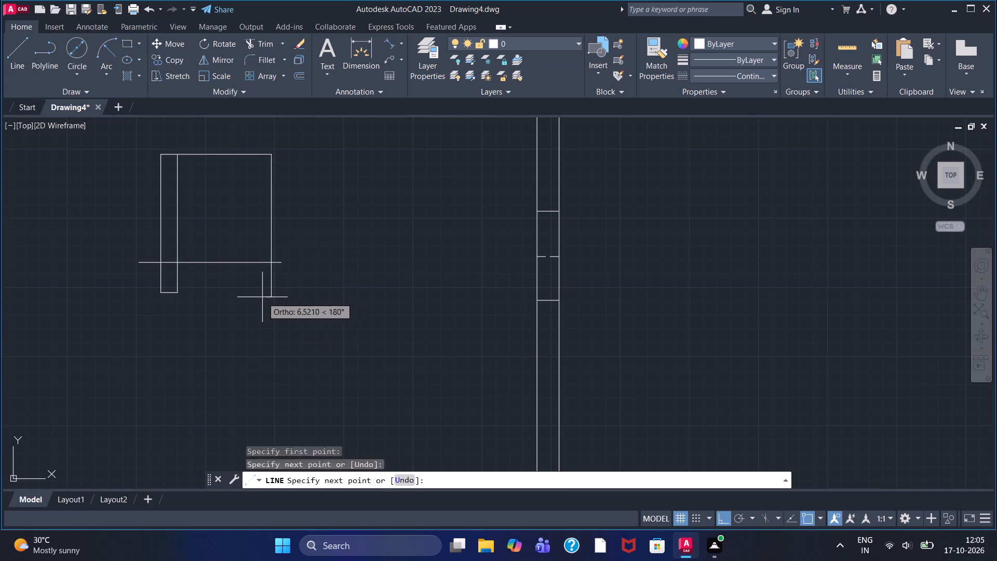
pyautogui.rightClick(324, 231)
pyautogui.click(331, 235)
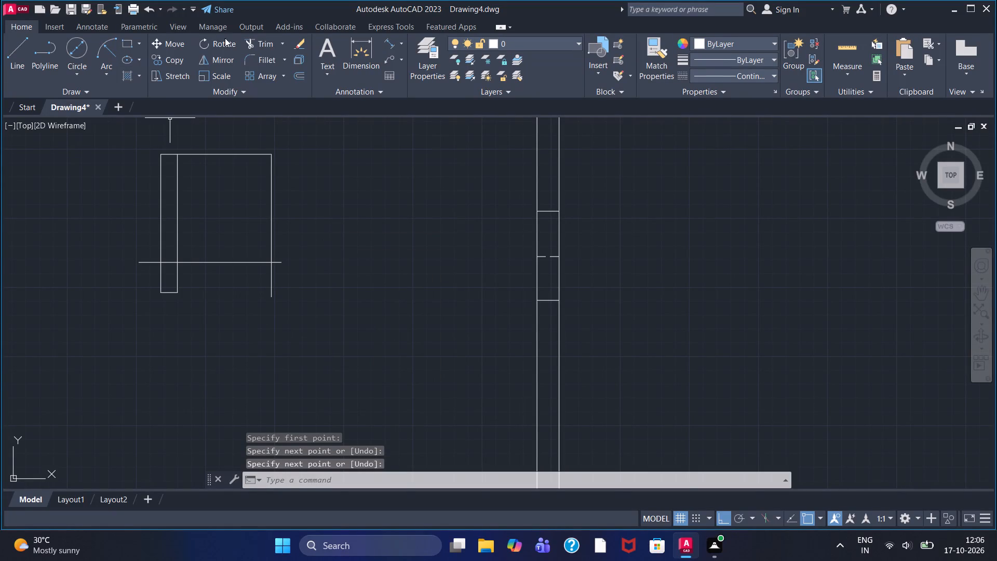
# Trim the overhanging ends of the lower horizontal and right vertical lines so they meet in a clean corner.
pyautogui.click(248, 36)
pyautogui.scroll(2, 255, 257)
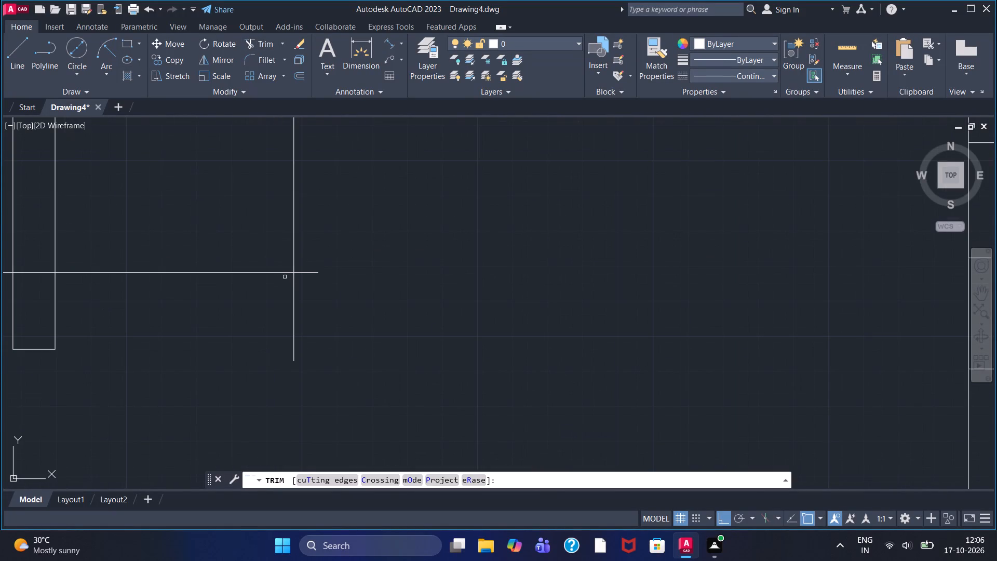
pyautogui.click(301, 273)
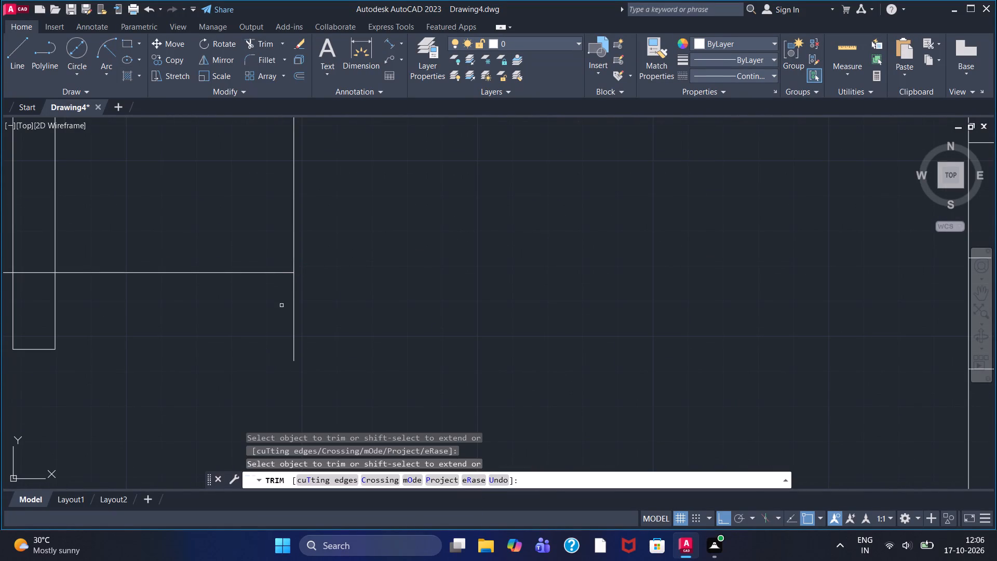
pyautogui.click(294, 302)
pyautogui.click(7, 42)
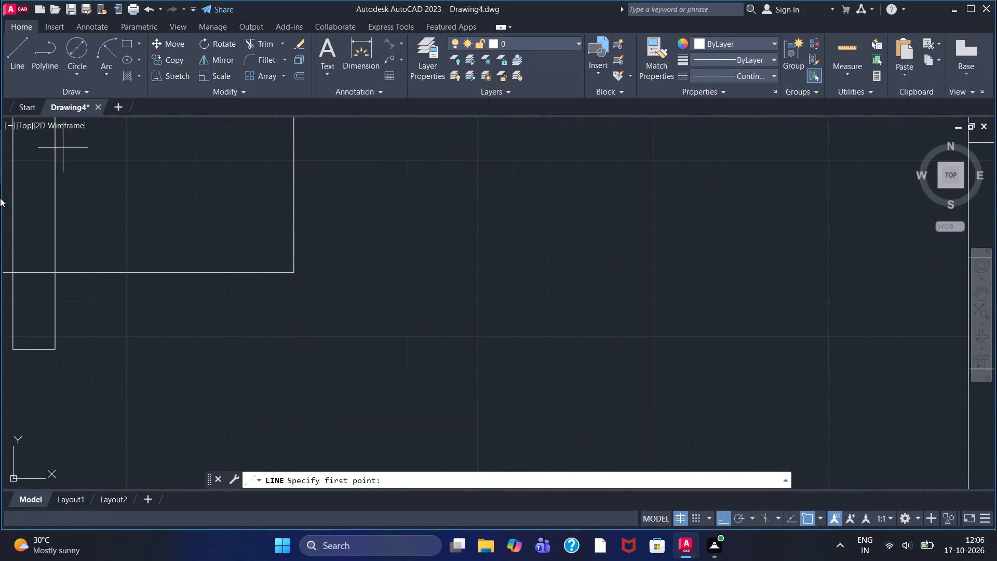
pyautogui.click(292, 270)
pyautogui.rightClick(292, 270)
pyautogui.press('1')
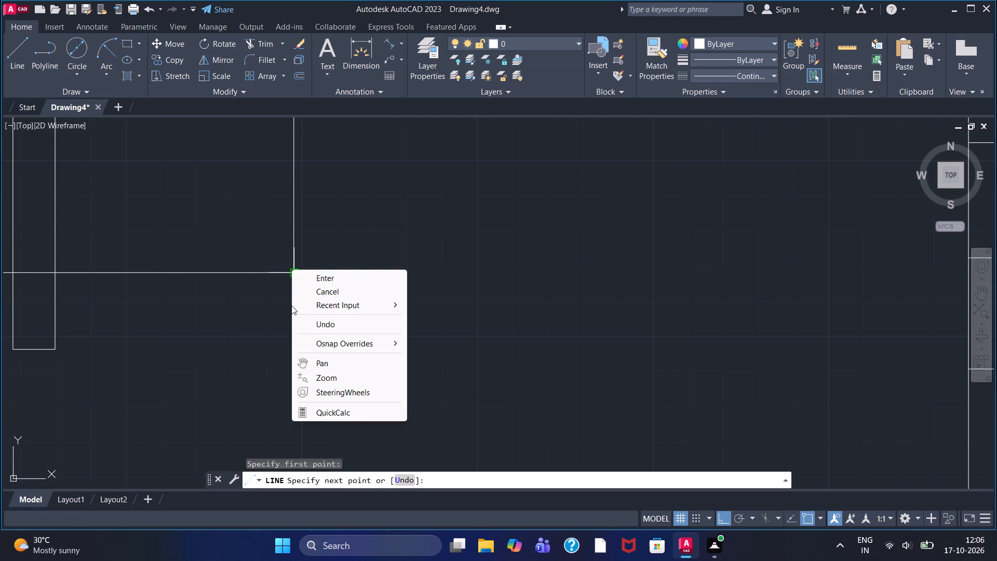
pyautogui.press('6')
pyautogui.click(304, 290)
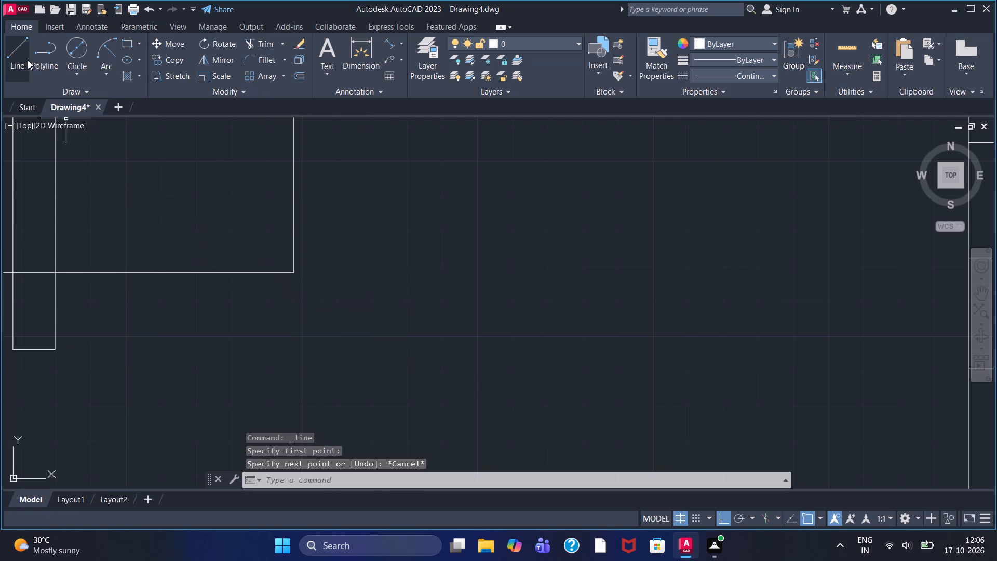
# Draw a line 16 straight down from the profile's lower right corner, continuing about 53 horizontally to the left.
pyautogui.click(19, 54)
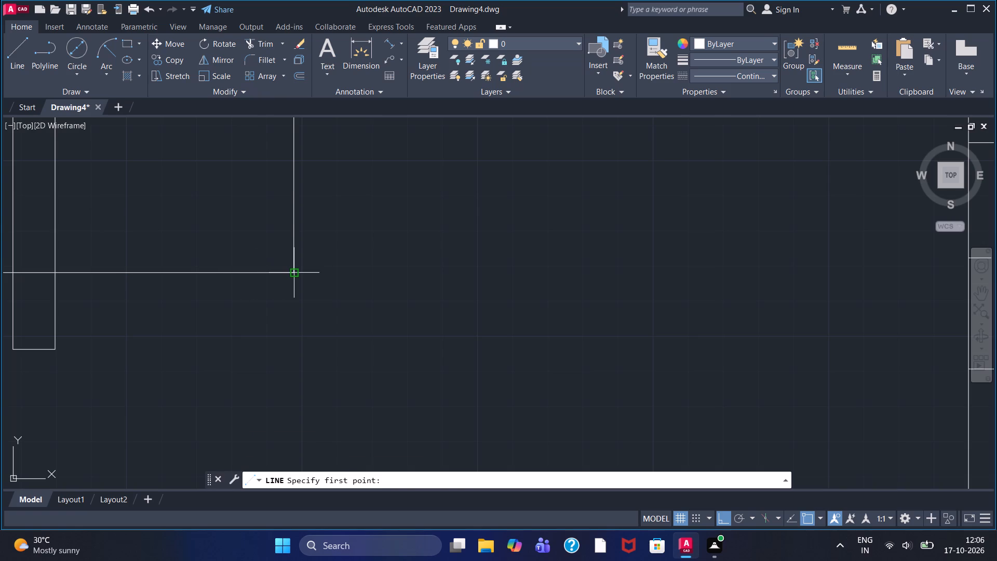
pyautogui.click(291, 272)
pyautogui.write('16')
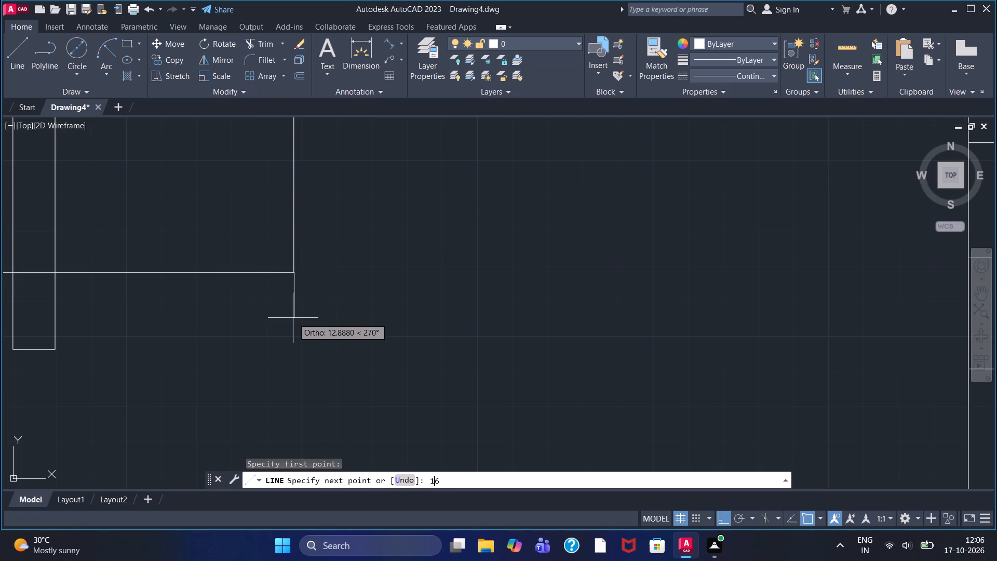
pyautogui.press('Return')
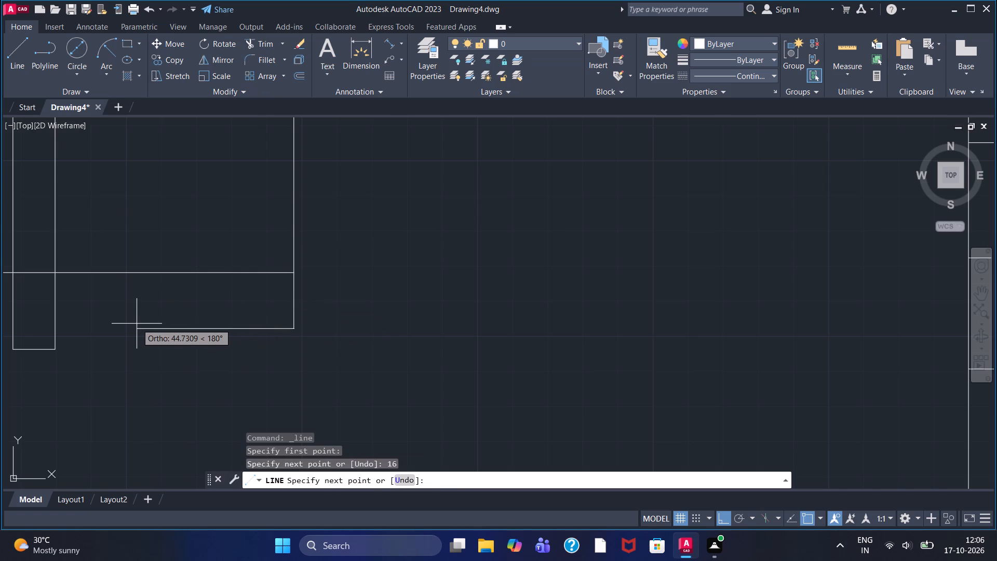
pyautogui.click(108, 326)
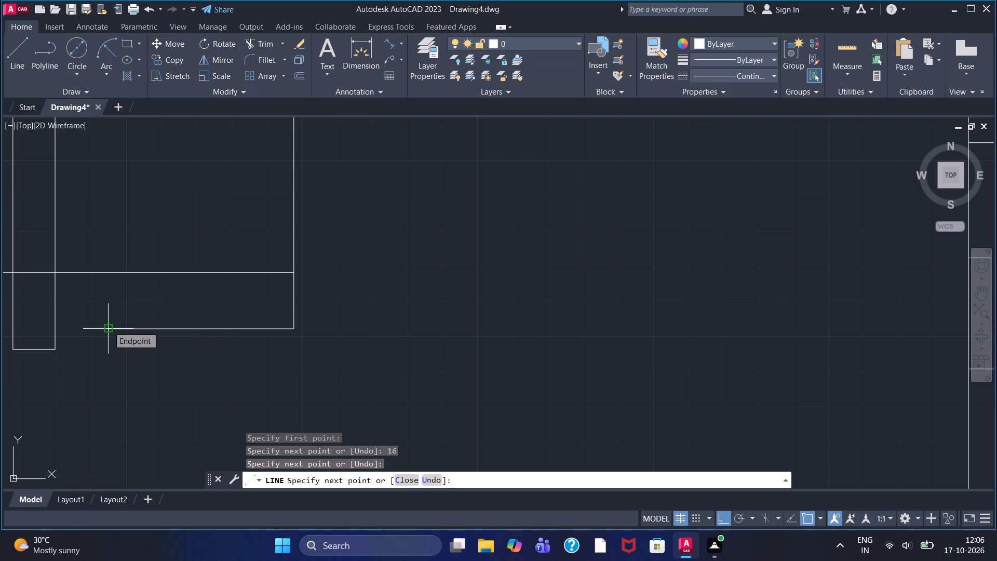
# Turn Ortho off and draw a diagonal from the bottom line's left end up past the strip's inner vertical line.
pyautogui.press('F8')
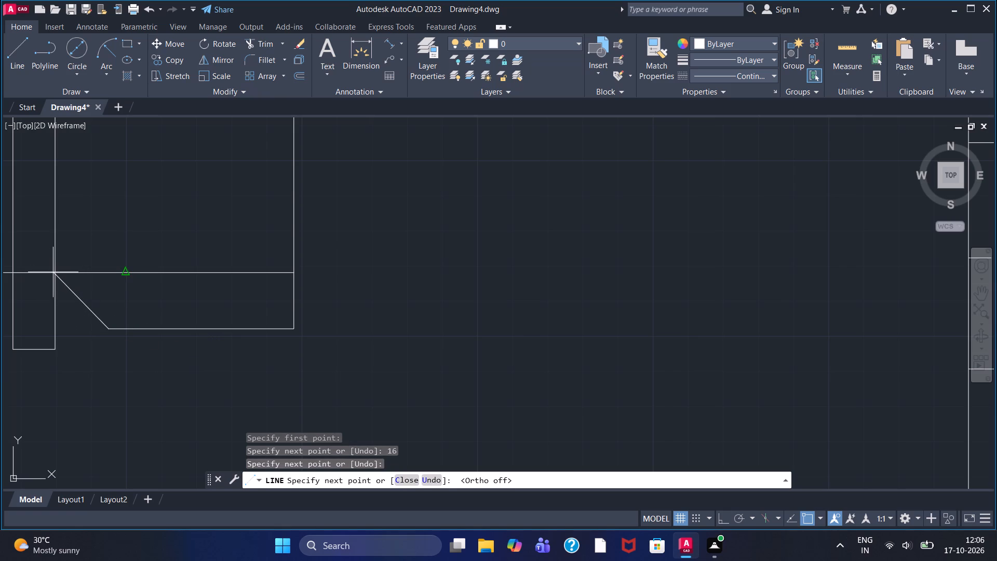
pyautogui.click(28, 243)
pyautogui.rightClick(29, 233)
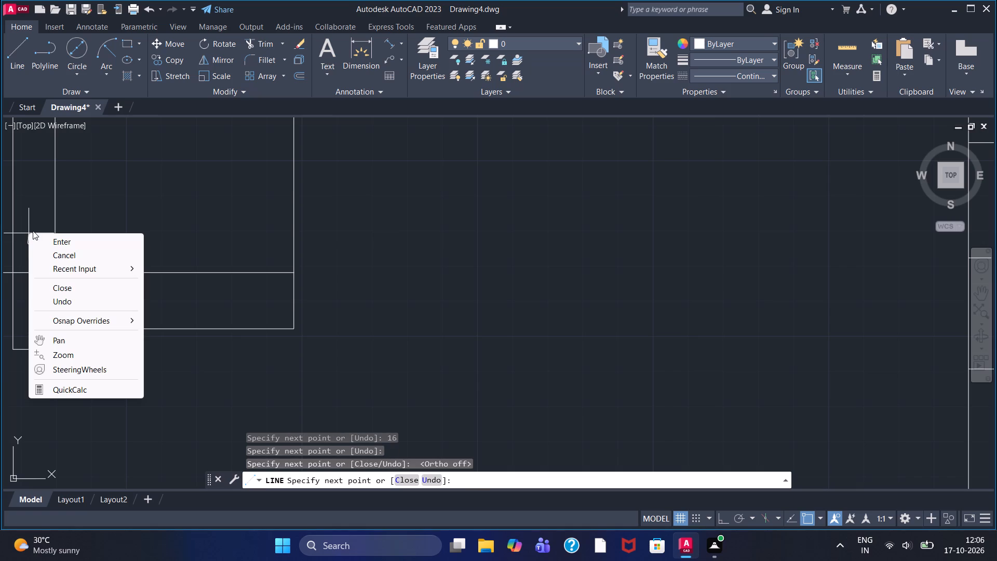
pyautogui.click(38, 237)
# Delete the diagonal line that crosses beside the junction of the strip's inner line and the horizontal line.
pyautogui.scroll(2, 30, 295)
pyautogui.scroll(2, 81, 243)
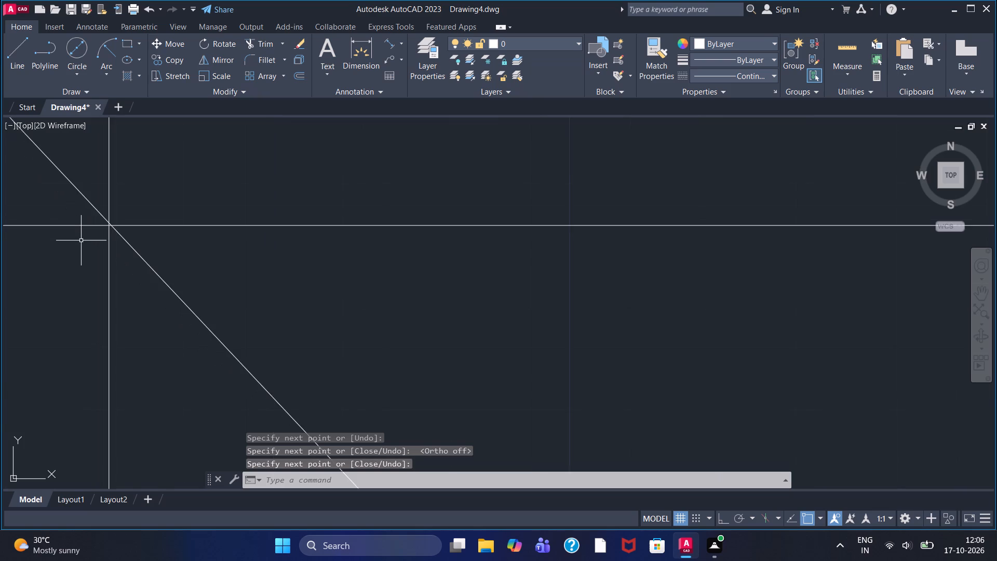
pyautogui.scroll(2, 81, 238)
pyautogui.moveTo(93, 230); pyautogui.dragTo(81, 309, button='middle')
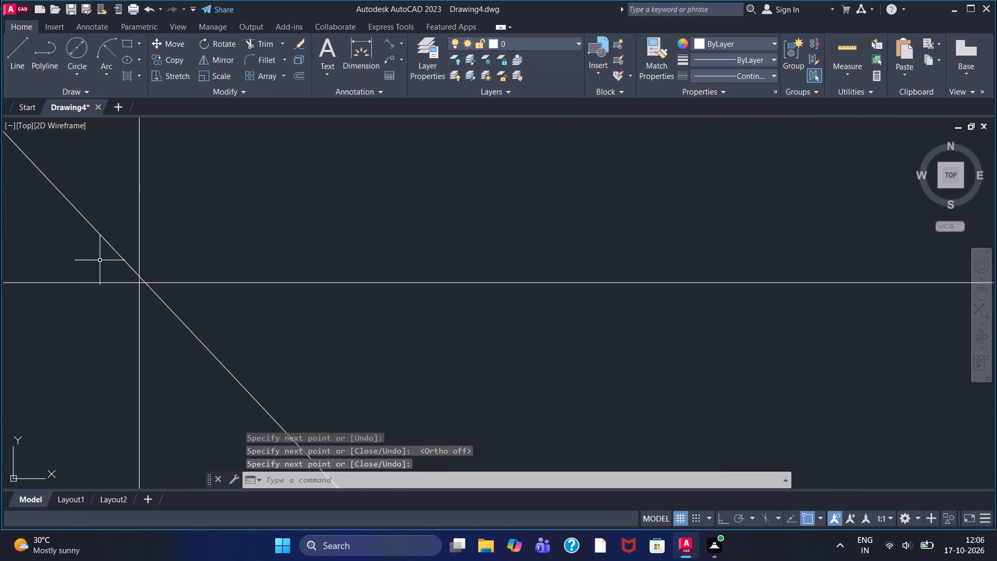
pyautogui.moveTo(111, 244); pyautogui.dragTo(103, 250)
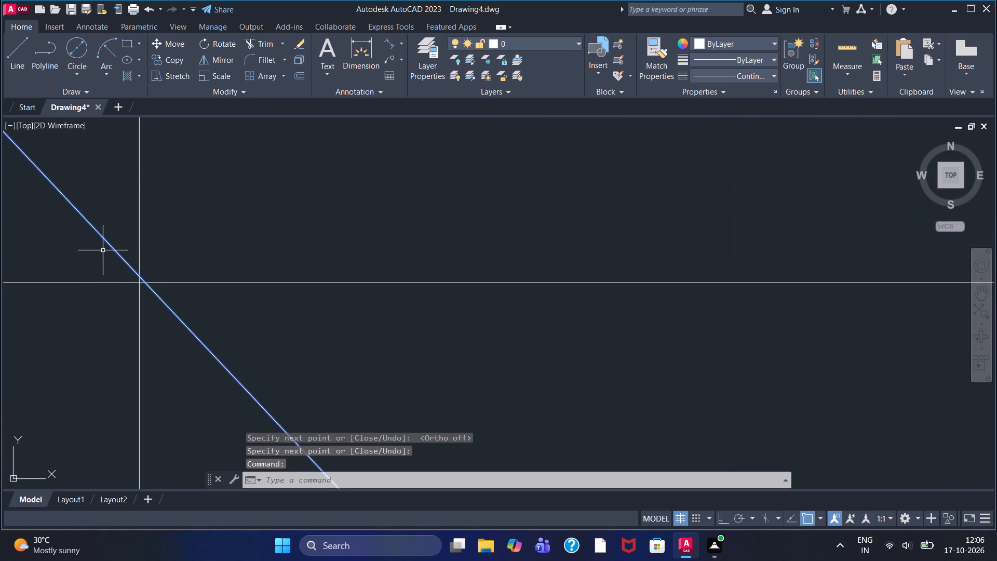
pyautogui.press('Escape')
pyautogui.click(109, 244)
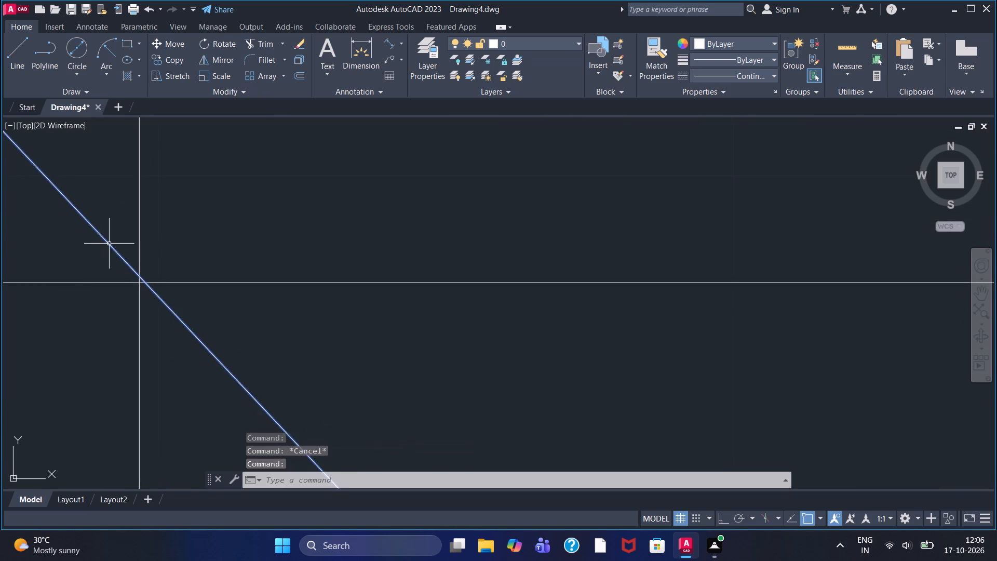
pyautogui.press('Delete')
# Redraw the diagonal from the bottom line's left end through the intersection of the strip's inner vertical and the horizontal line, ending just beyond it.
pyautogui.click(8, 57)
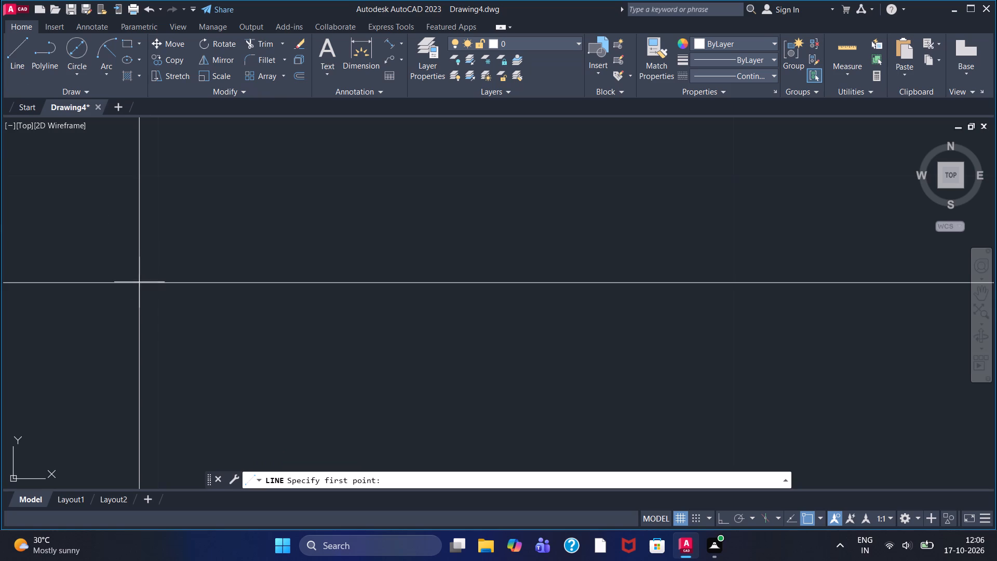
pyautogui.click(821, 515)
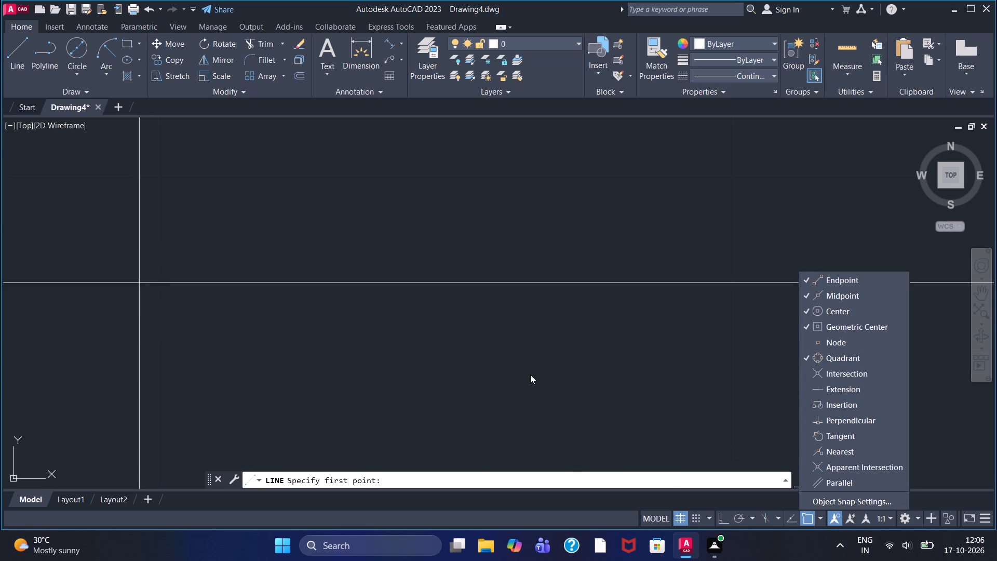
pyautogui.click(528, 372)
pyautogui.moveTo(491, 376); pyautogui.dragTo(451, 271, button='middle')
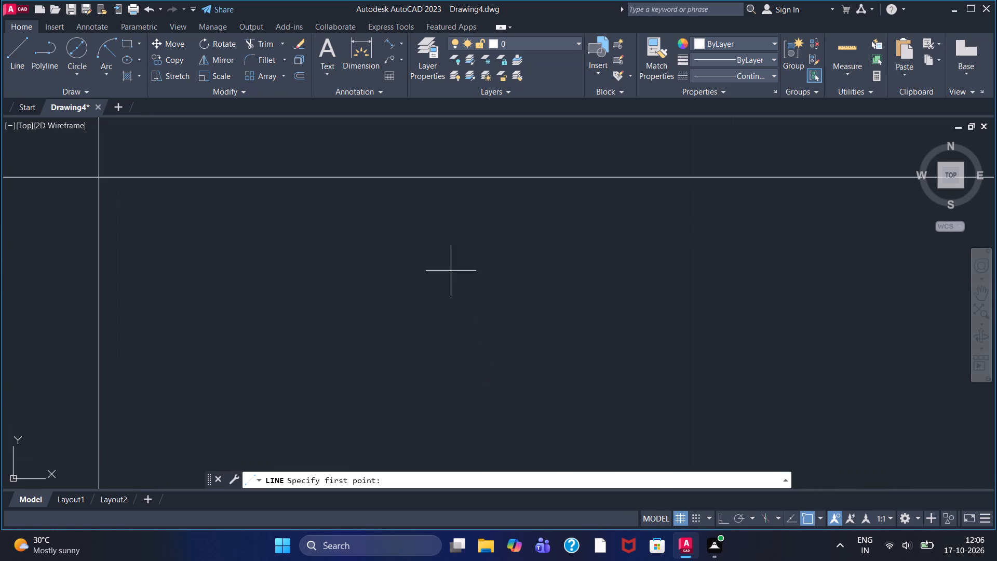
pyautogui.scroll(-5, 451, 274)
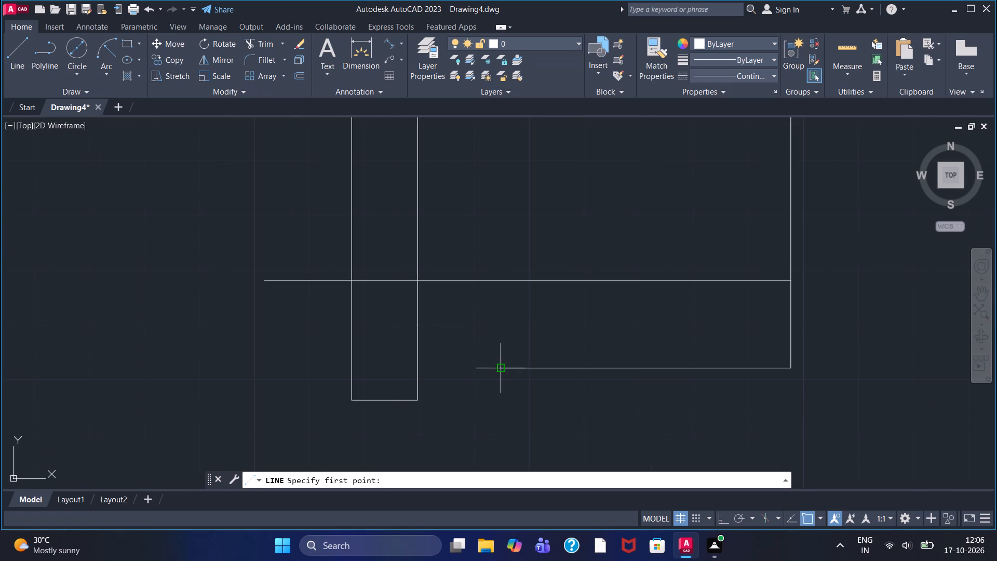
pyautogui.moveTo(498, 370); pyautogui.dragTo(497, 365)
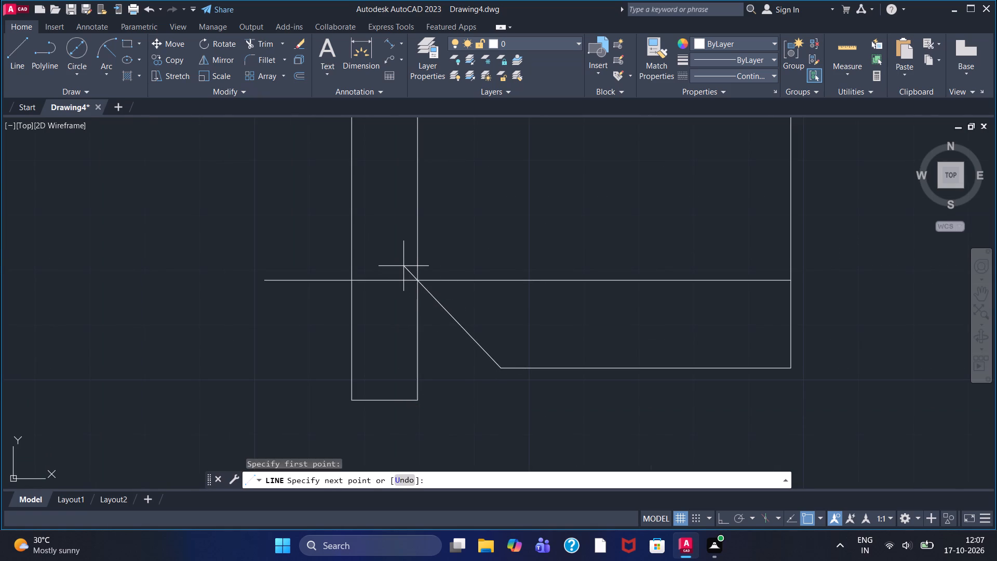
pyautogui.click(403, 265)
pyautogui.scroll(6, 412, 273)
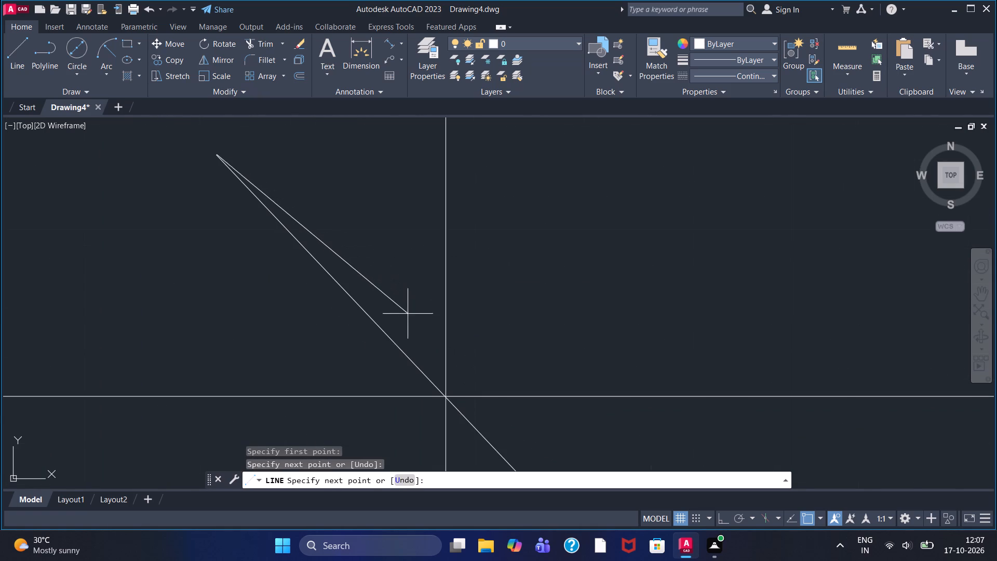
pyautogui.scroll(2, 408, 314)
pyautogui.moveTo(408, 314); pyautogui.dragTo(372, 208, button='middle')
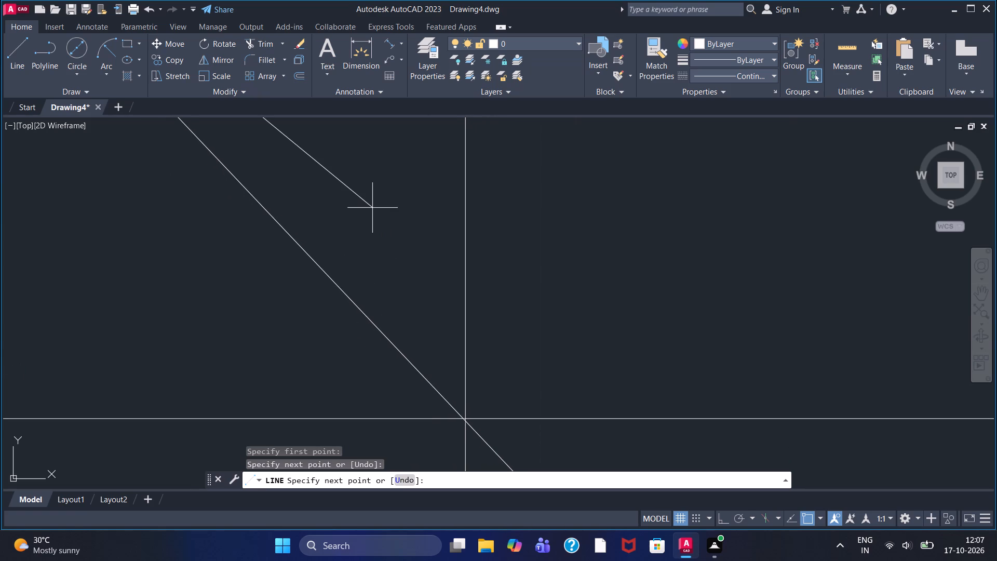
pyautogui.scroll(-4, 372, 208)
pyautogui.press('Escape')
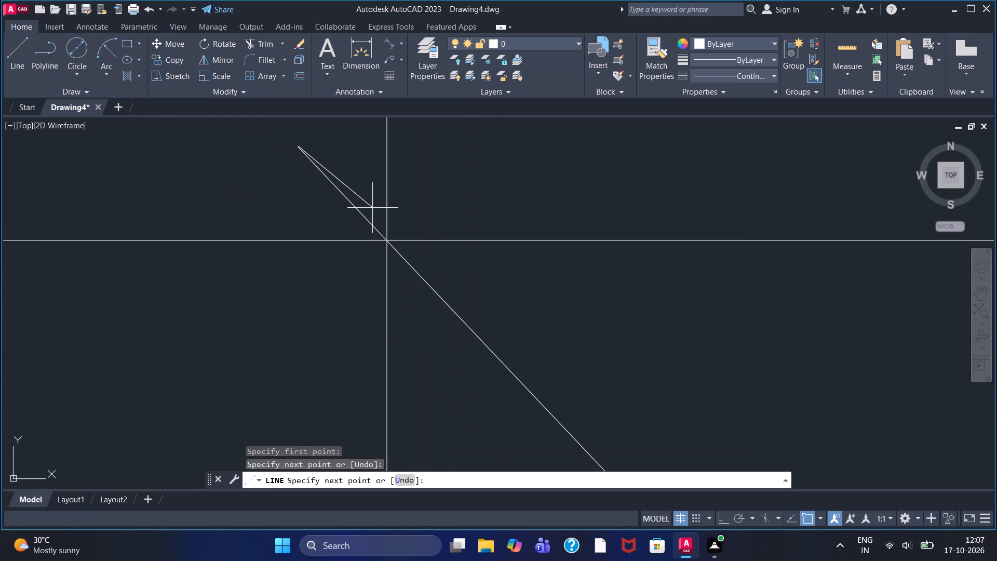
# Trim the diagonal's overshoot so it ends at the intersection of the strip's inner vertical and the horizontal line.
pyautogui.click(270, 40)
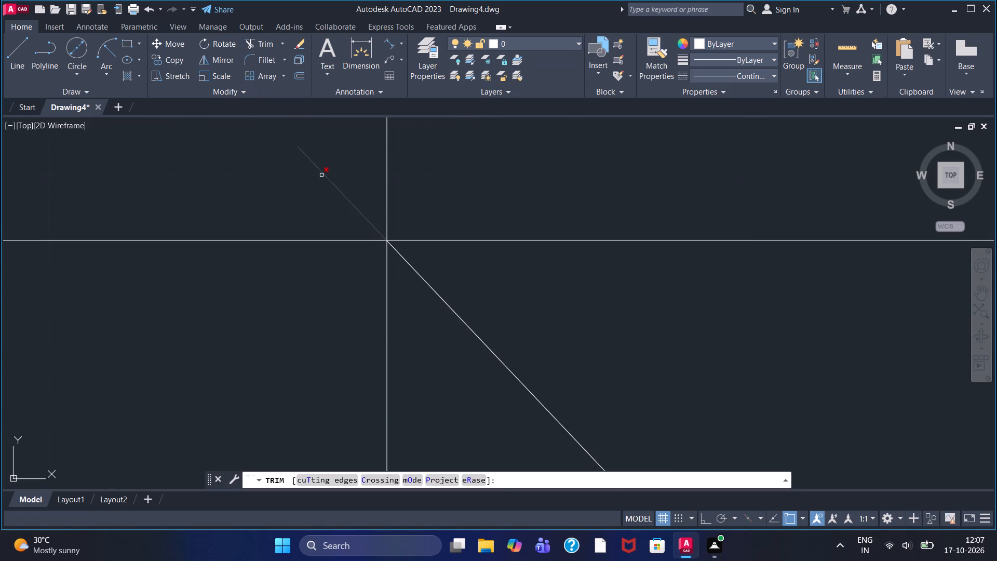
pyautogui.click(321, 175)
pyautogui.scroll(-4, 325, 196)
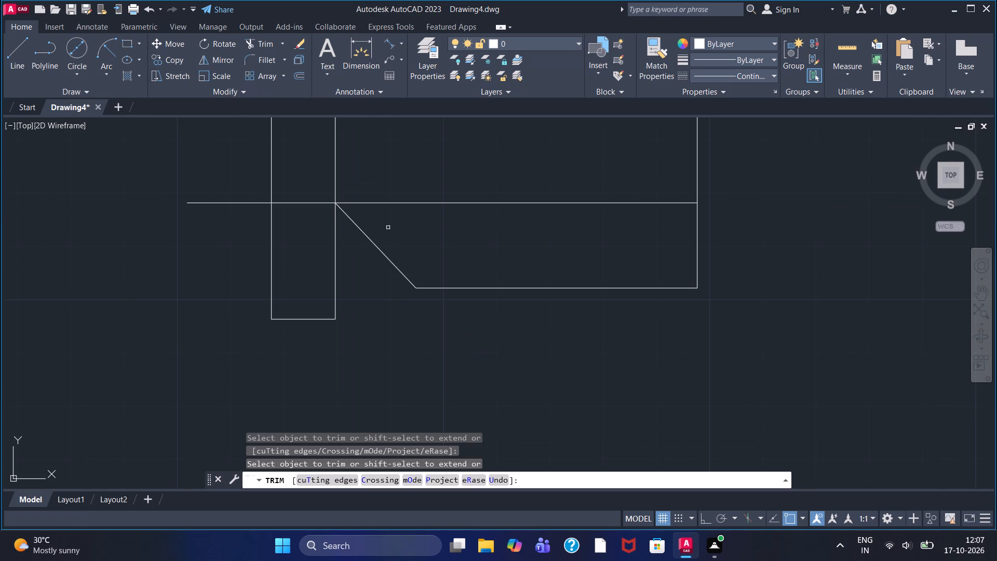
pyautogui.scroll(-2, 380, 230)
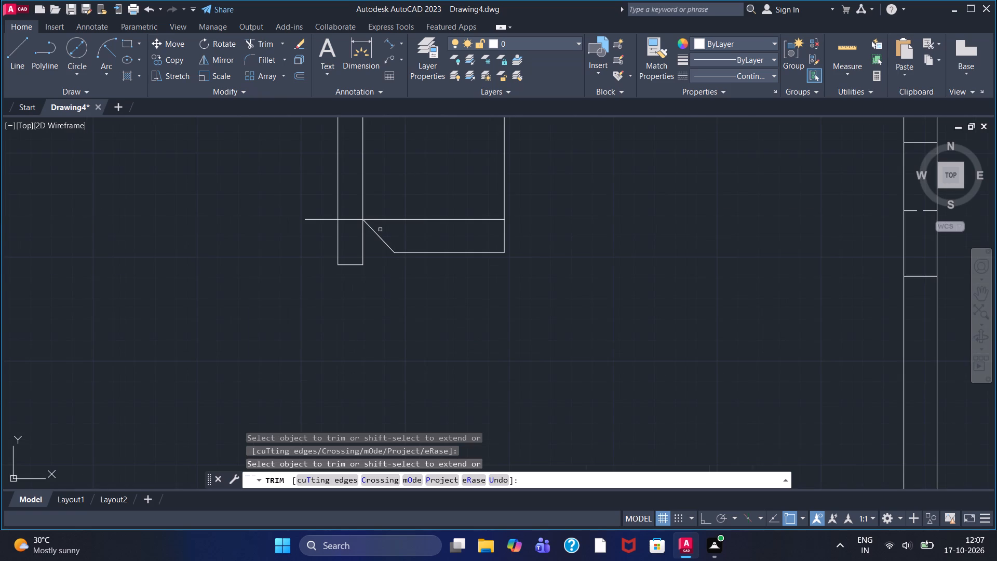
pyautogui.scroll(-2, 378, 242)
pyautogui.scroll(1, 378, 243)
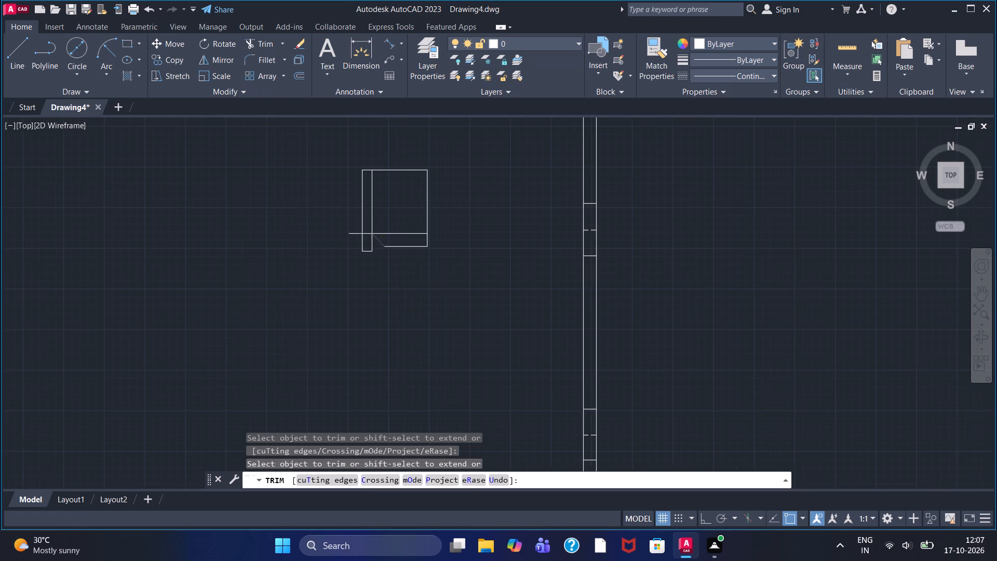
pyautogui.scroll(2, 378, 243)
pyautogui.scroll(-2, 378, 243)
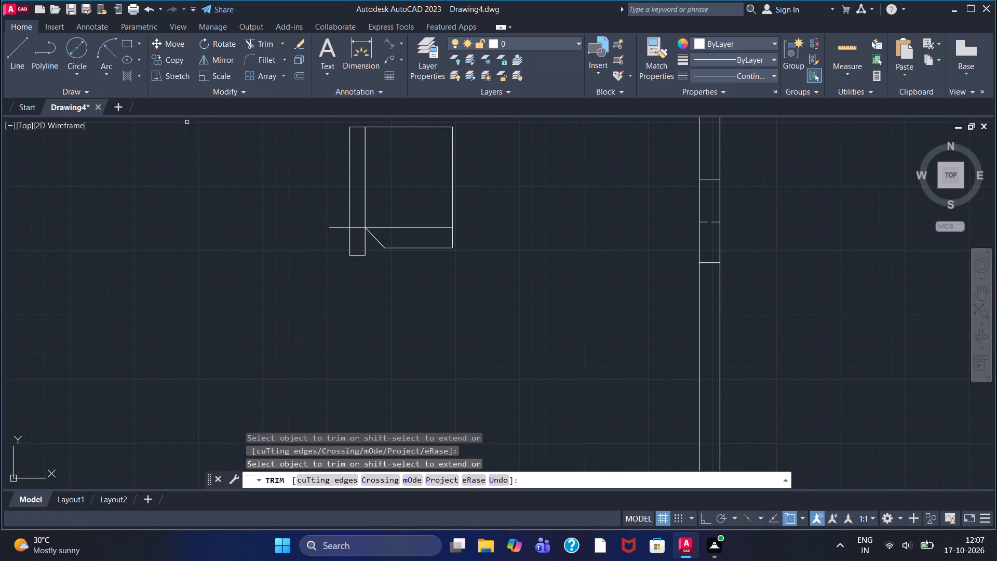
# With Ortho on, draw from the strip's lower right corner 8 down, about 32 further down, 2 left, and back up past the strip's bottom edge.
pyautogui.click(17, 52)
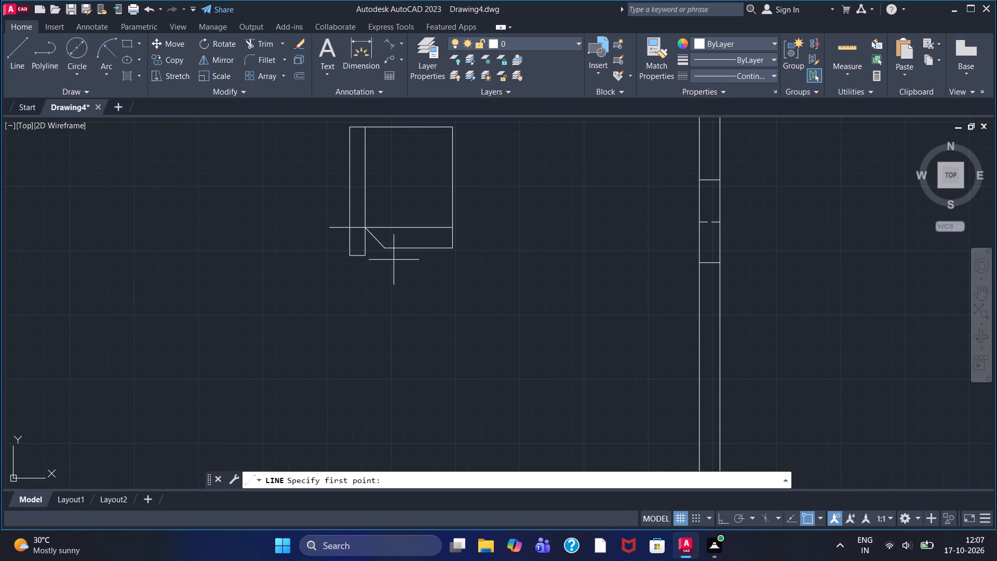
pyautogui.click(367, 255)
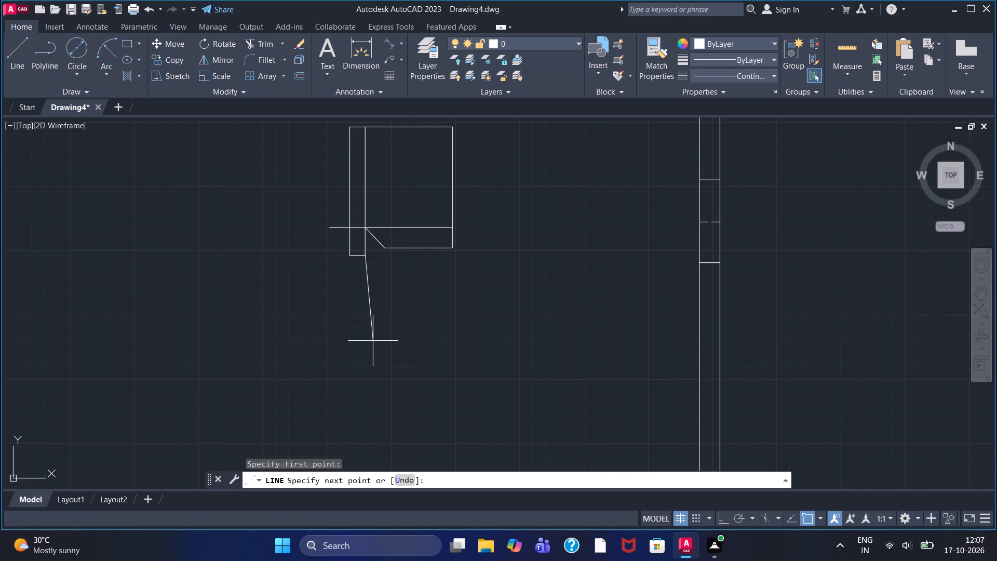
pyautogui.press('F8')
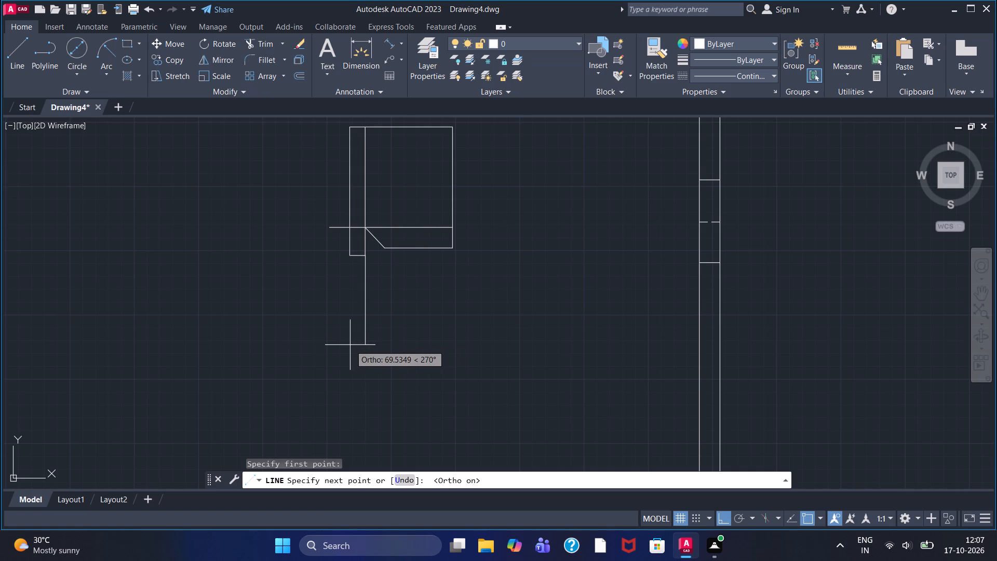
pyautogui.press('8')
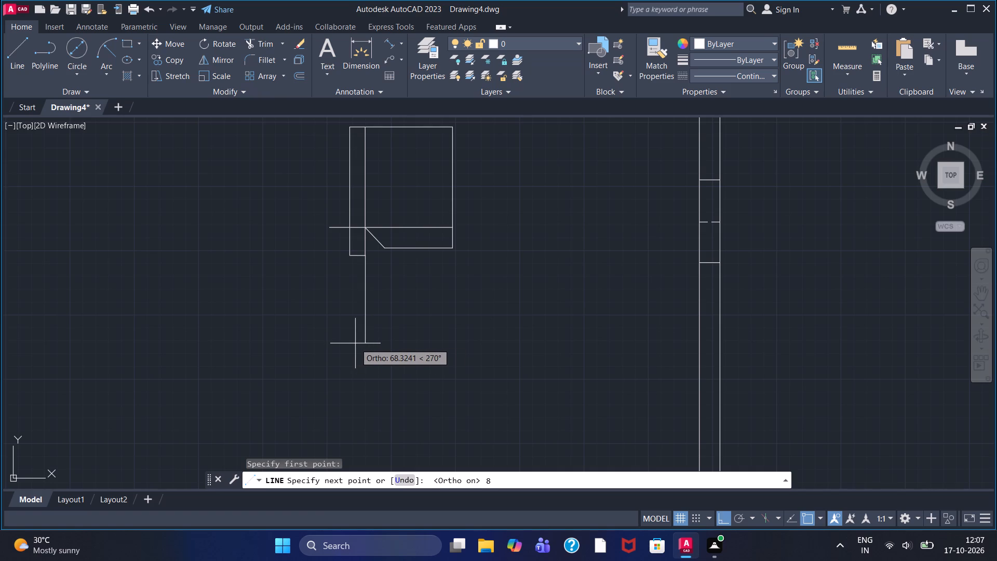
pyautogui.press('Return')
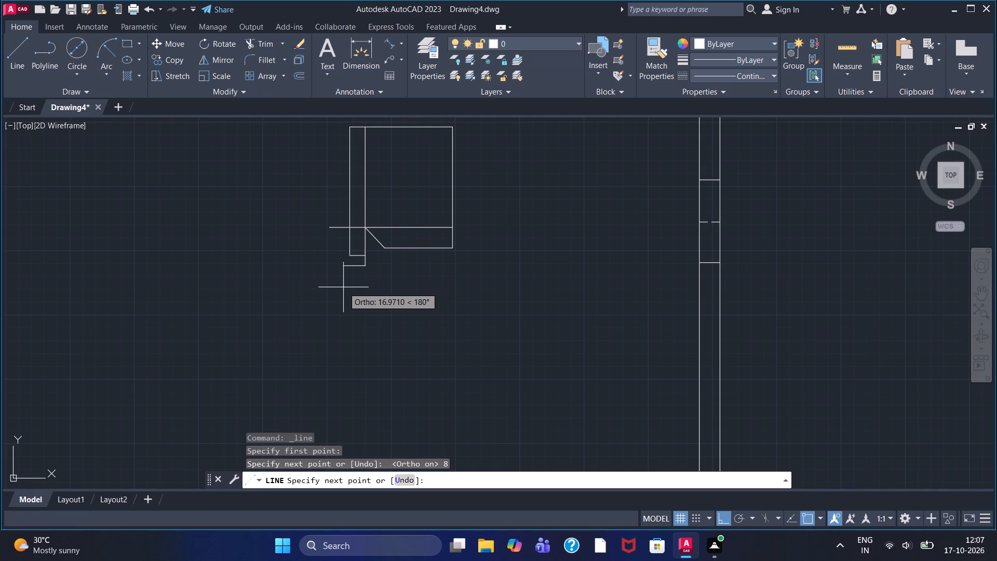
pyautogui.moveTo(343, 287); pyautogui.dragTo(349, 319, button='middle')
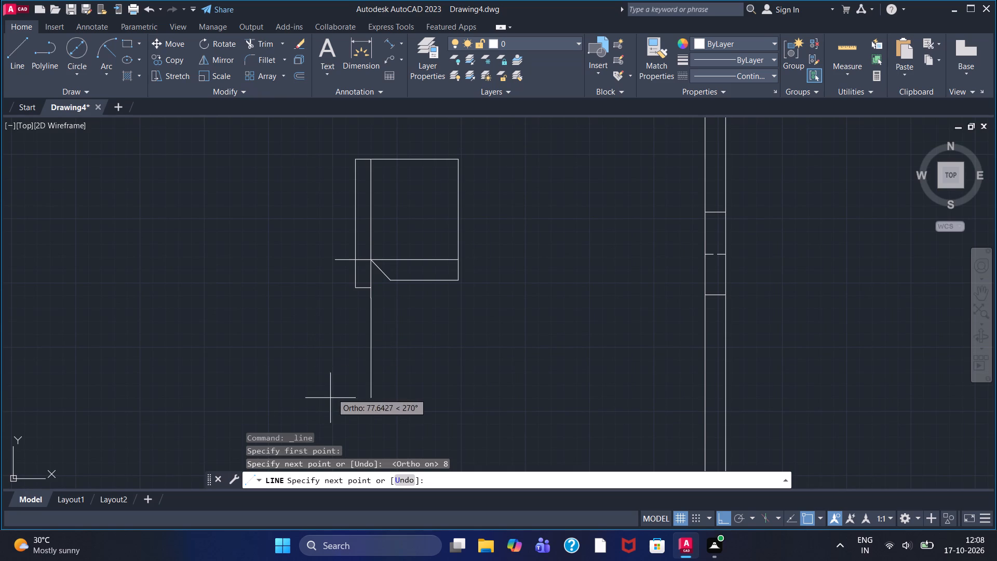
pyautogui.click(356, 339)
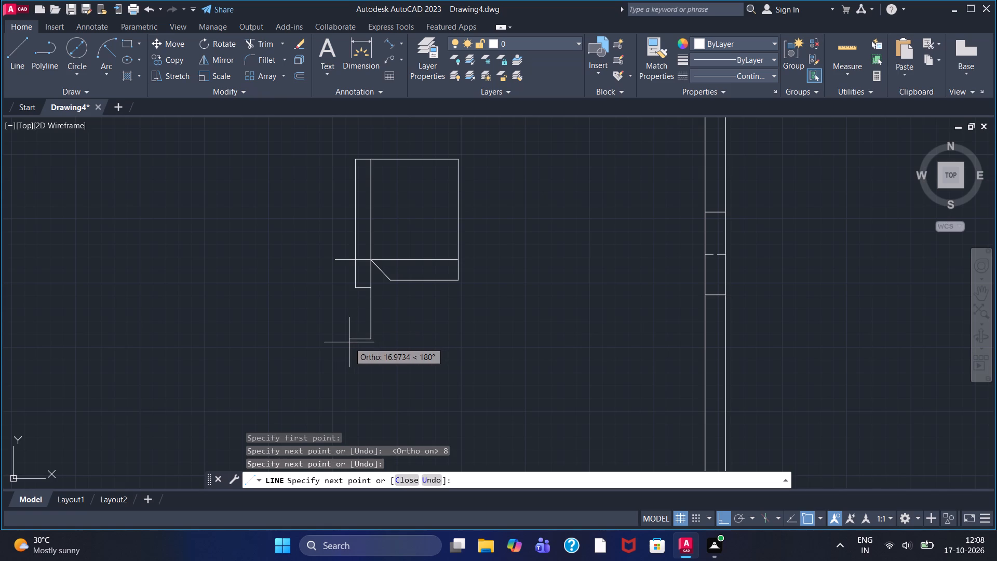
pyautogui.press('2')
pyautogui.press('Return')
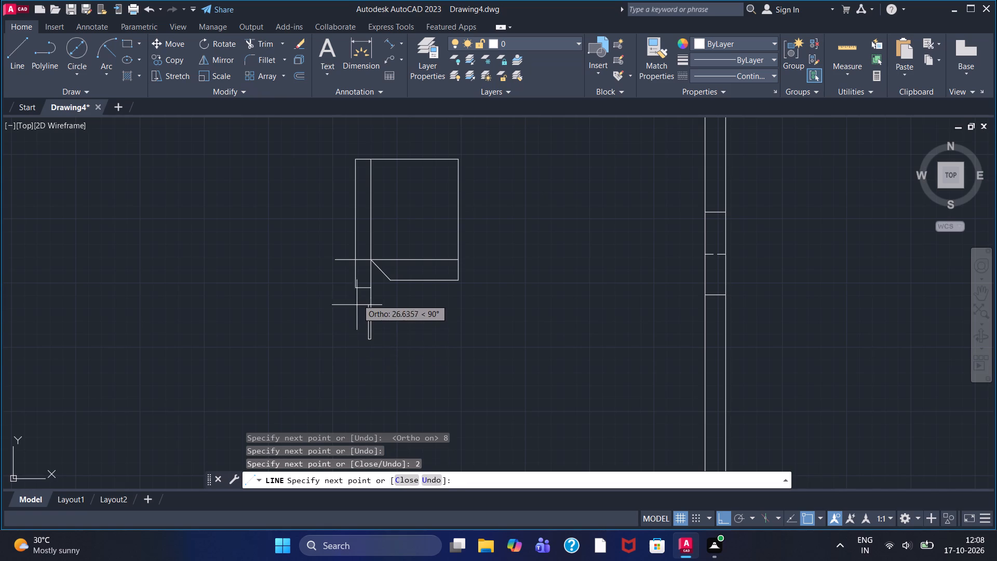
pyautogui.scroll(3, 358, 295)
pyautogui.click(369, 234)
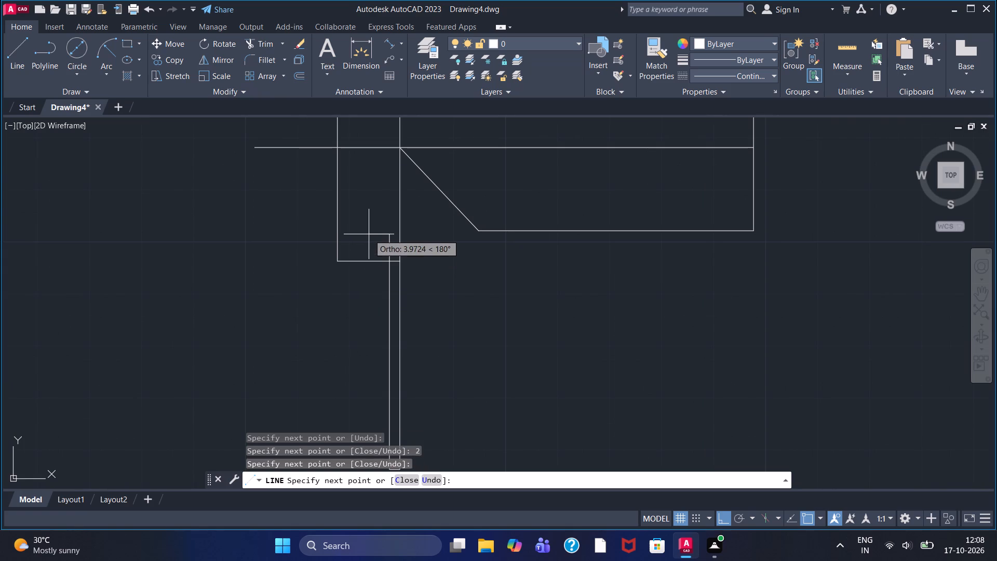
pyautogui.rightClick(369, 234)
pyautogui.click(376, 242)
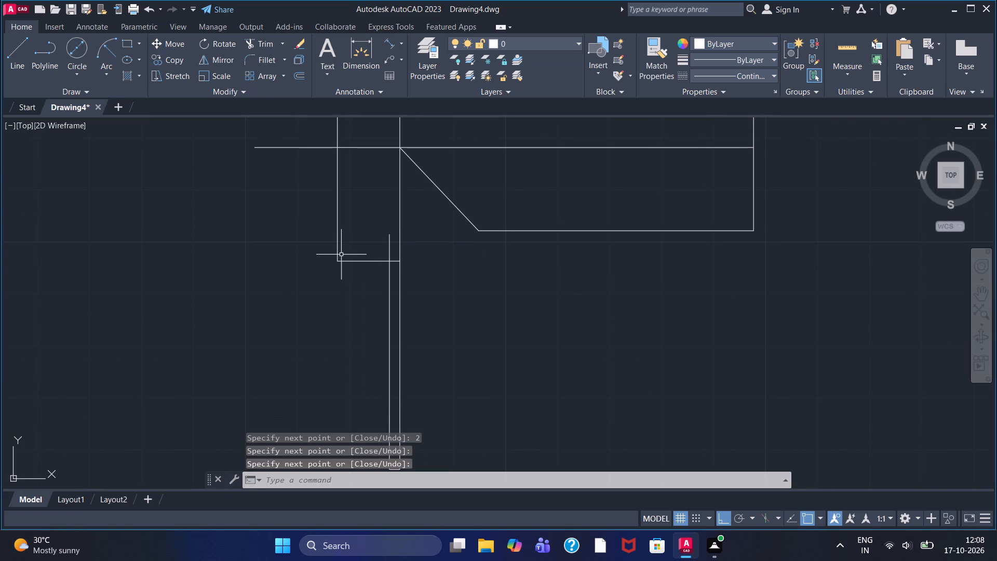
# Trim the 2 wide leg's left line where it extends above the 12 wide strip's bottom edge.
pyautogui.click(257, 42)
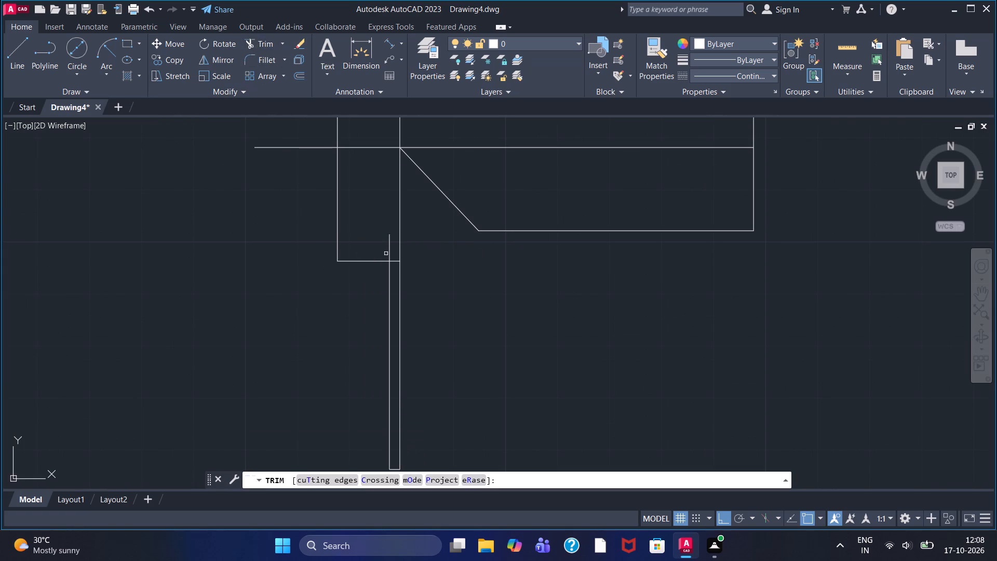
pyautogui.click(388, 245)
pyautogui.scroll(-2, 367, 379)
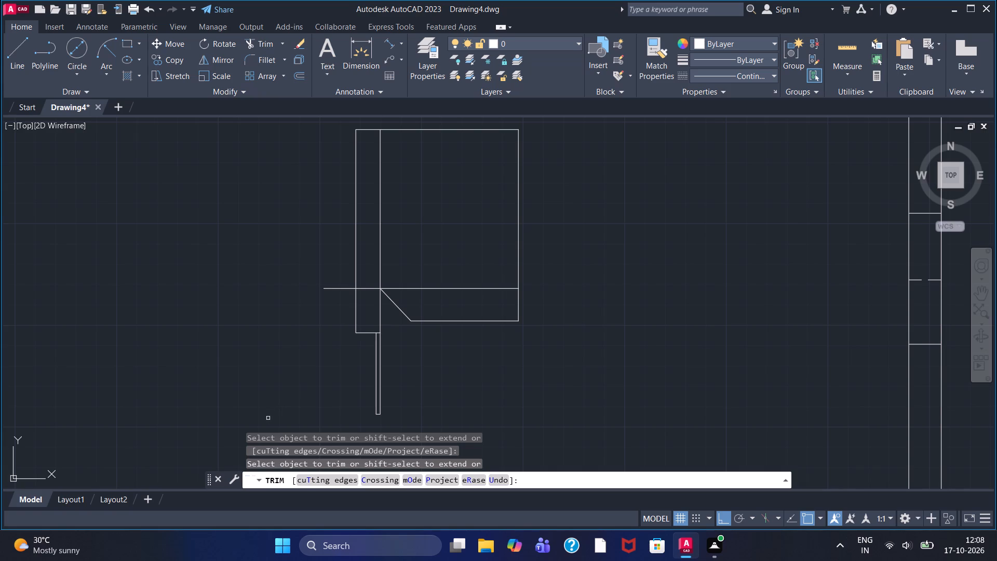
# Trim away the profile's top line between the 12 wide strip and the right-hand vertical.
pyautogui.moveTo(259, 403); pyautogui.dragTo(247, 336, button='middle')
pyautogui.scroll(-1, 249, 333)
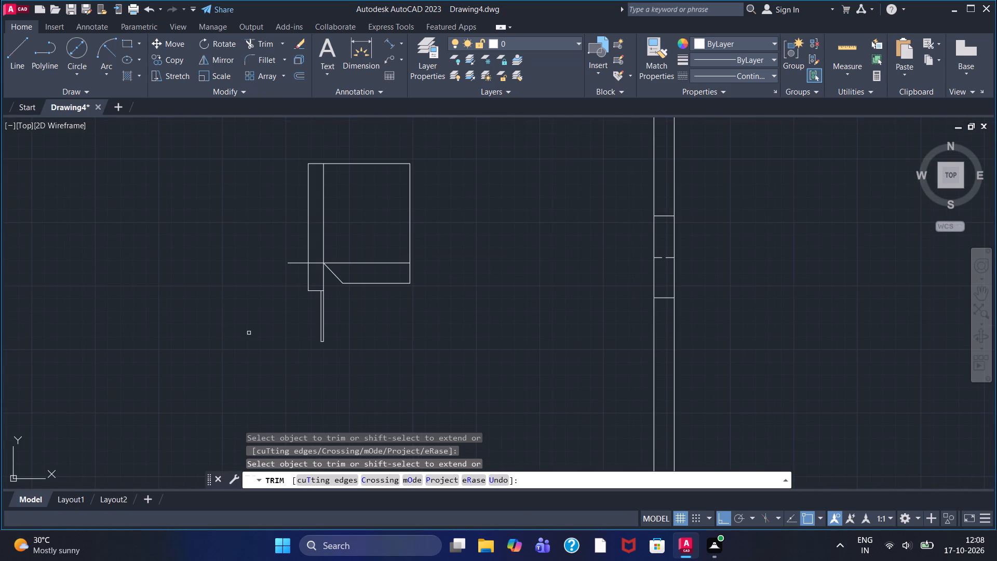
pyautogui.scroll(-1, 249, 333)
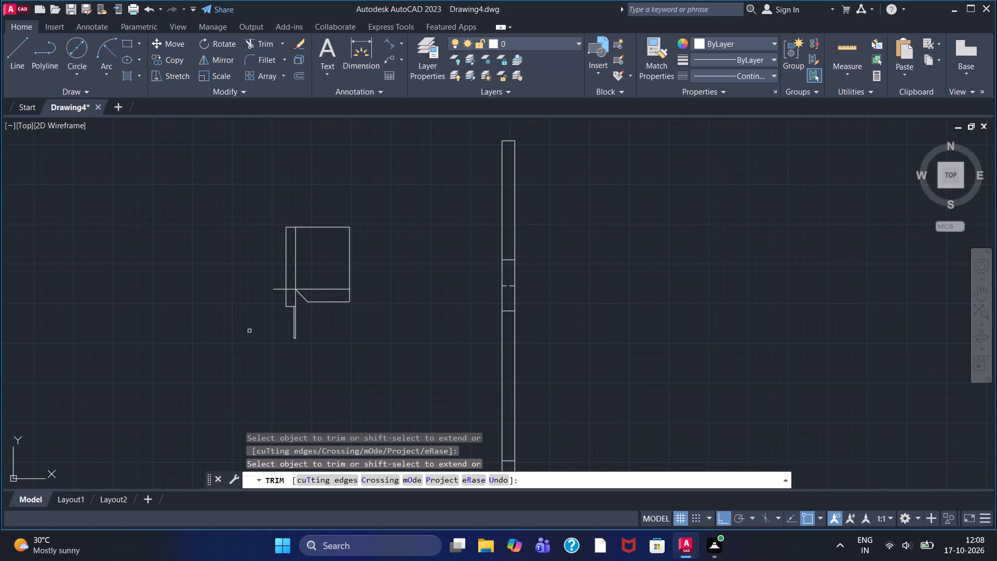
pyautogui.moveTo(312, 167); pyautogui.dragTo(326, 290, button='middle')
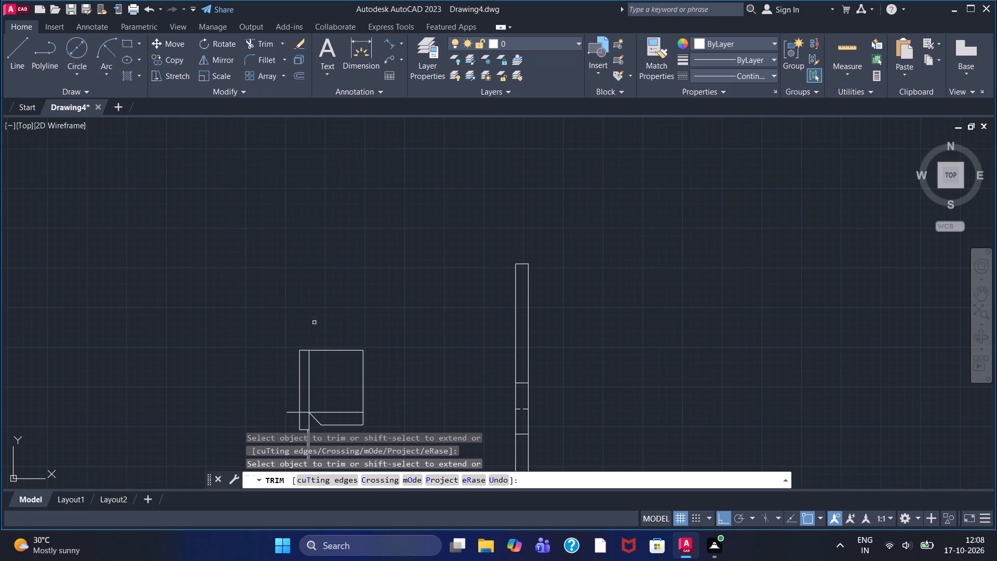
pyautogui.click(324, 352)
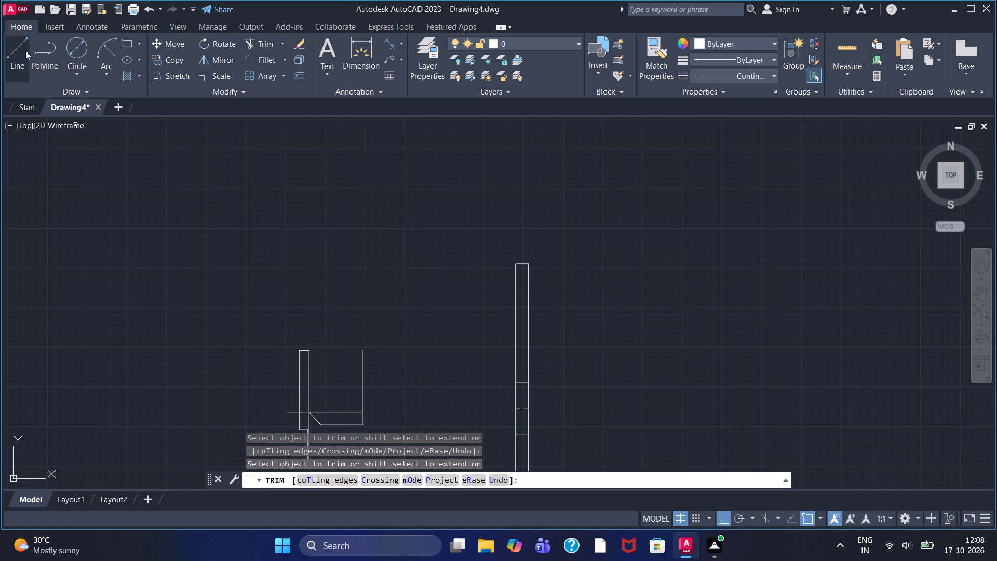
# Draw a horizontal line about 31 long to the right from the top of the strip's inner vertical.
pyautogui.moveTo(17, 48); pyautogui.dragTo(17, 55)
pyautogui.click(307, 350)
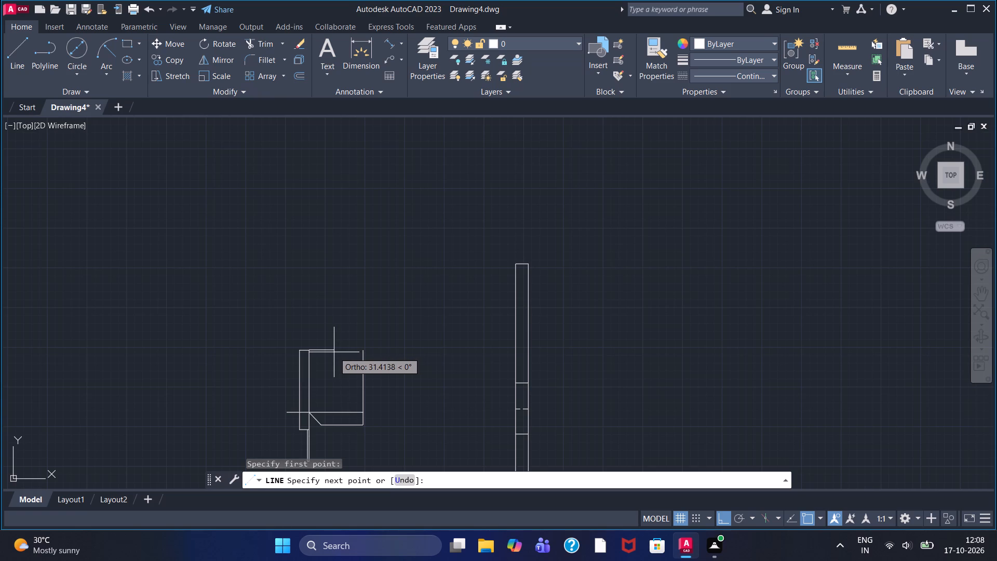
pyautogui.click(334, 352)
pyautogui.rightClick(331, 343)
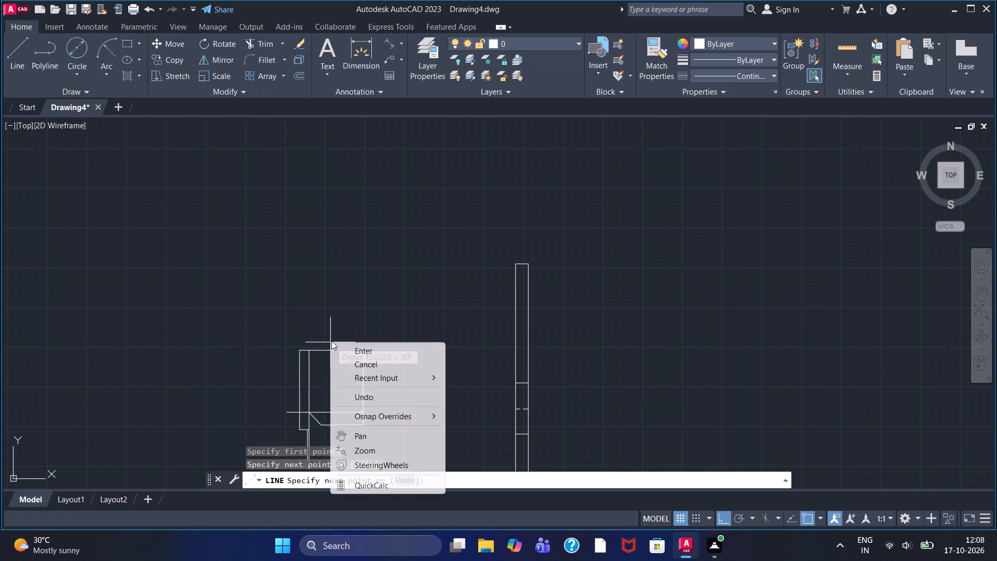
pyautogui.click(347, 349)
# Draw a short horizontal line about 14 long leftward from the top of the profile's right-hand vertical, leaving a gap in the top edge.
pyautogui.moveTo(7, 45); pyautogui.dragTo(24, 69)
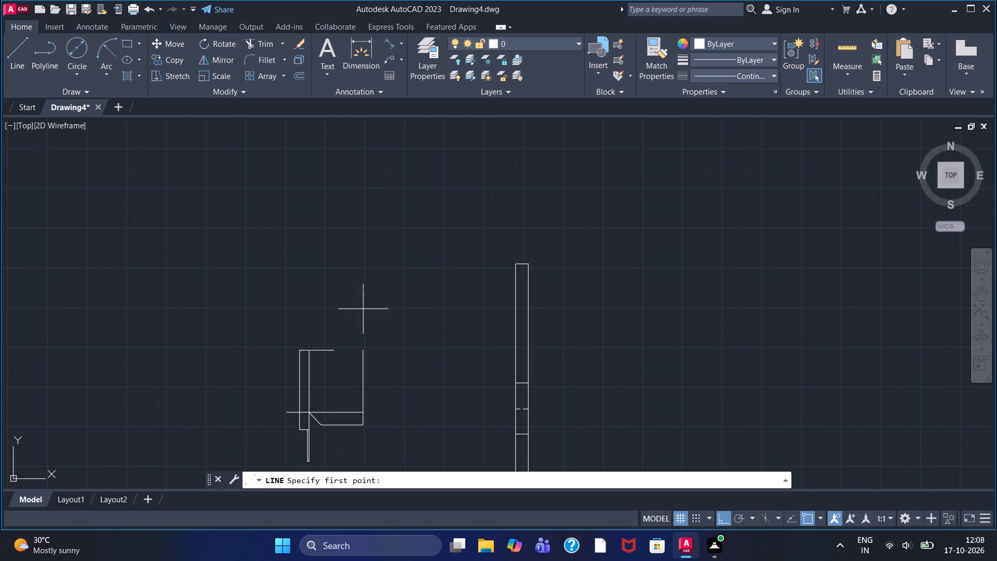
pyautogui.scroll(3, 369, 319)
pyautogui.click(336, 444)
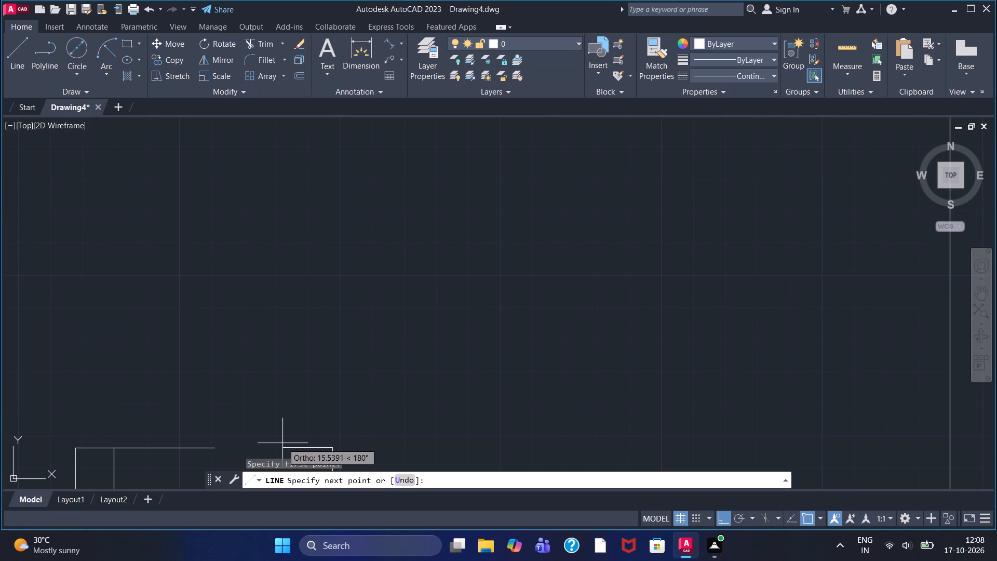
pyautogui.click(288, 446)
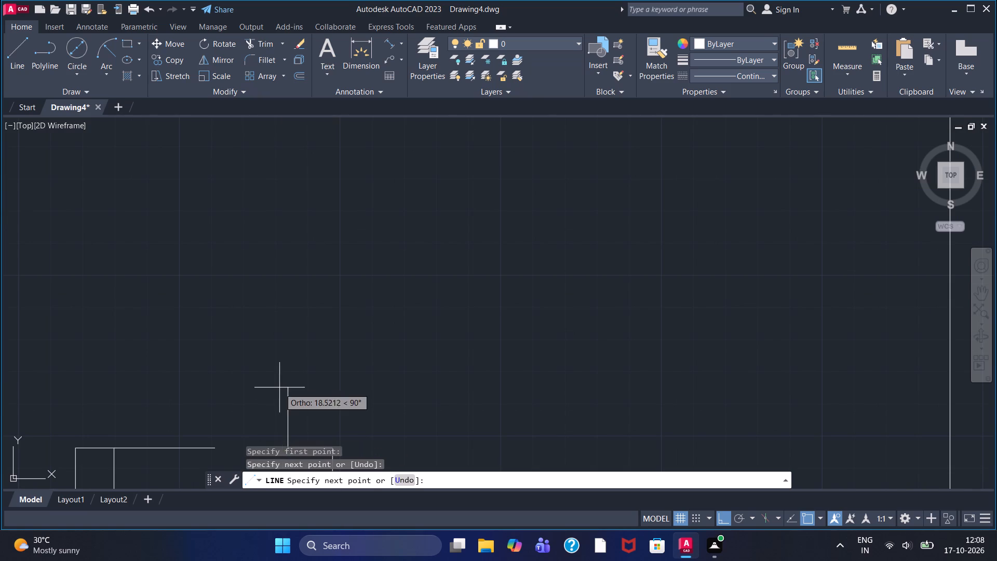
pyautogui.rightClick(279, 388)
pyautogui.click(316, 235)
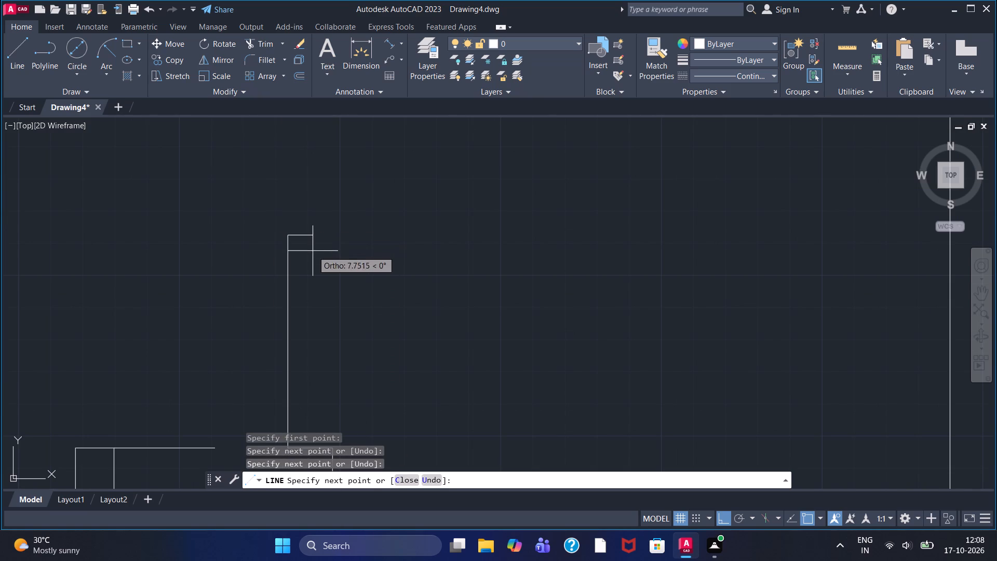
pyautogui.rightClick(331, 330)
pyautogui.click(357, 353)
# Delete the stray vertical line rising from the left end of the short top segment.
pyautogui.scroll(-1, 357, 351)
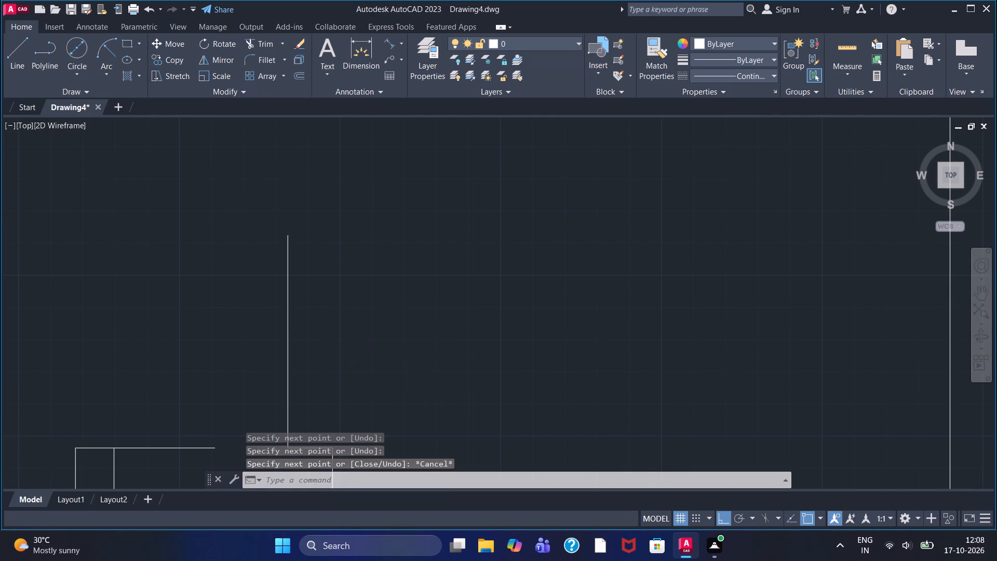
pyautogui.scroll(-1, 357, 351)
pyautogui.click(331, 349)
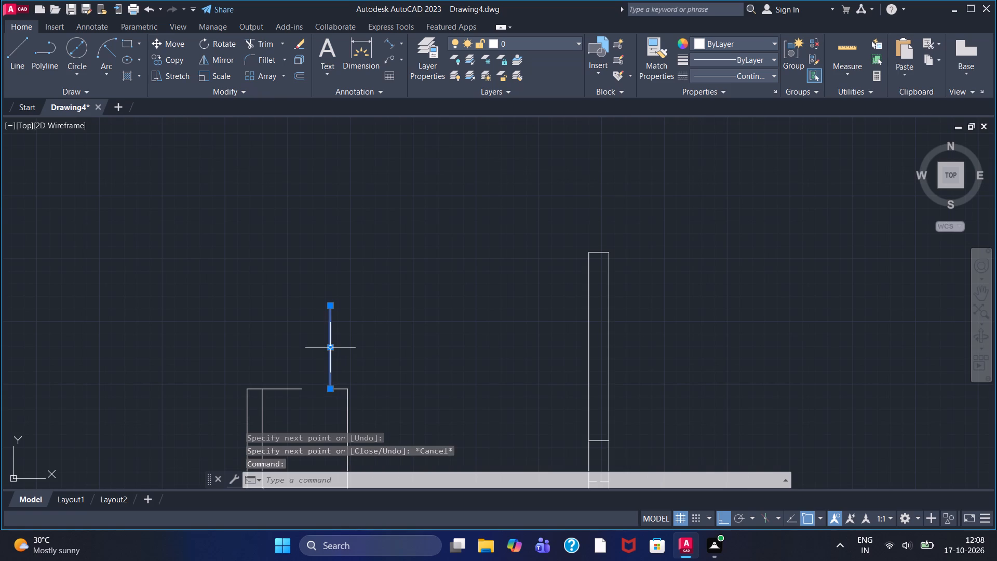
pyautogui.press('Delete')
# With Ortho off, draw a three-segment zigzag break symbol, up then down, joining the two top segments across the gap.
pyautogui.click(8, 59)
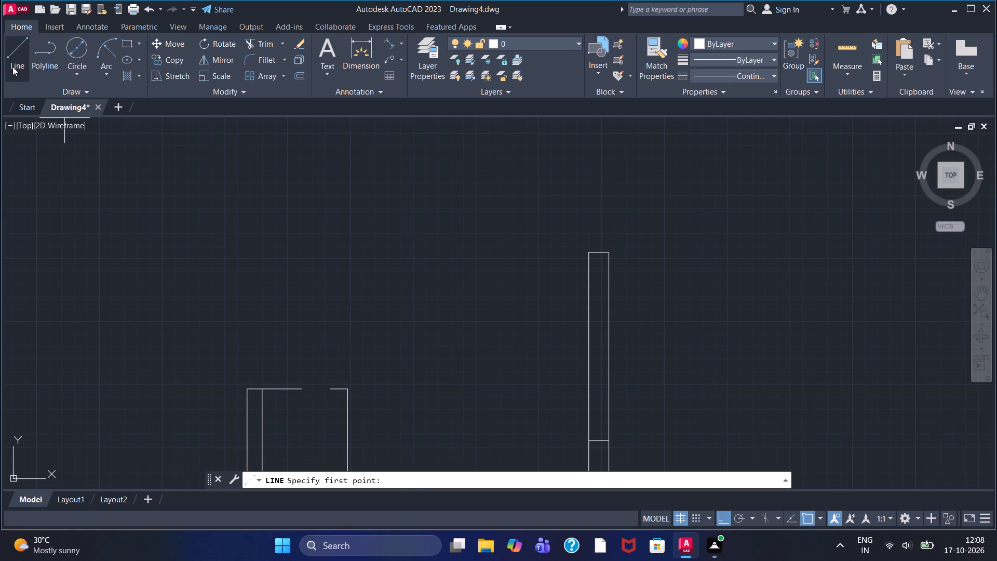
pyautogui.press('F8')
pyautogui.click(301, 386)
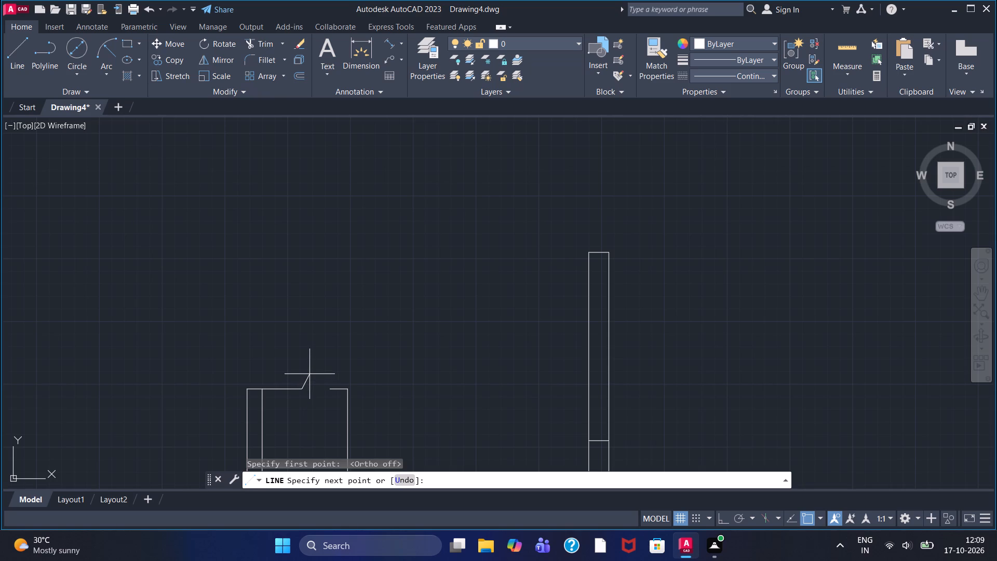
pyautogui.click(309, 374)
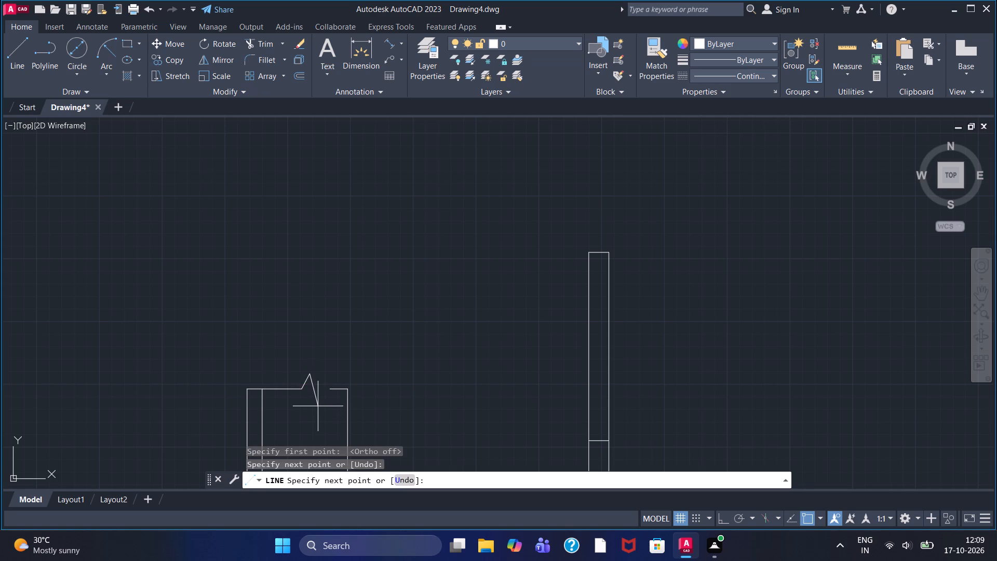
pyautogui.click(320, 407)
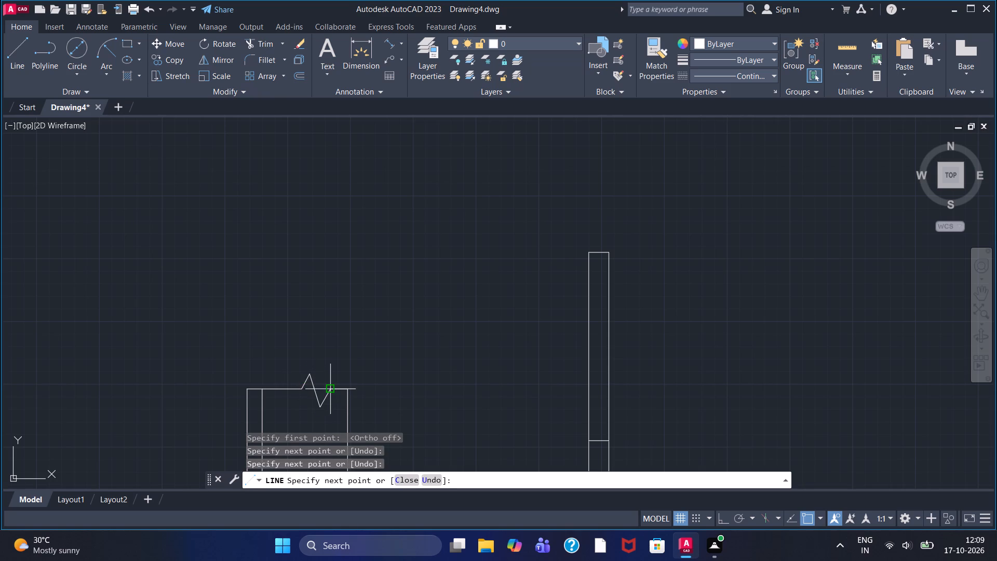
pyautogui.click(328, 391)
pyautogui.rightClick(358, 339)
pyautogui.click(371, 345)
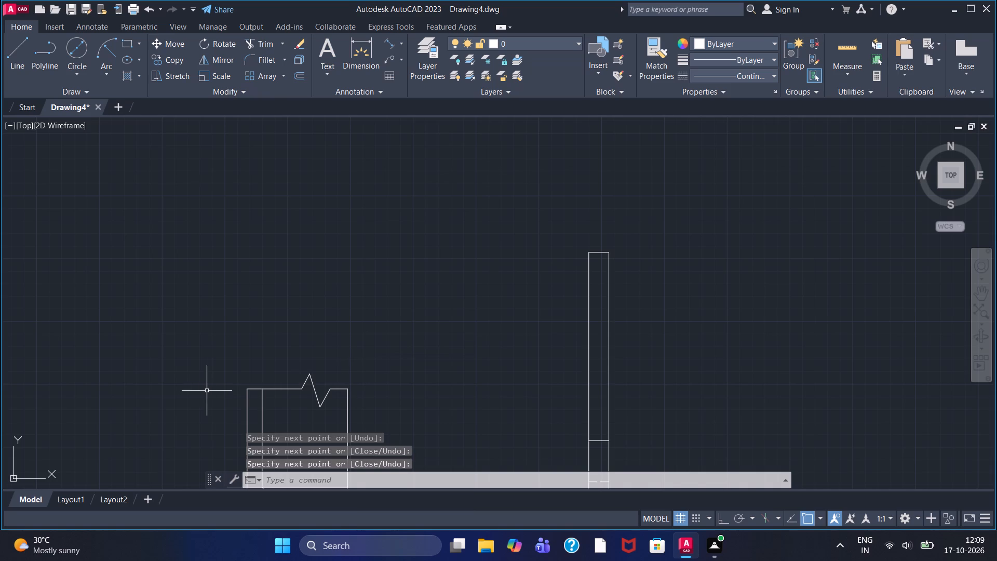
# Trim the lower horizontal line where it crosses the strip and where it extends left of it.
pyautogui.moveTo(226, 359); pyautogui.dragTo(255, 199, button='middle')
pyautogui.scroll(1, 226, 359)
pyautogui.scroll(-2, 255, 199)
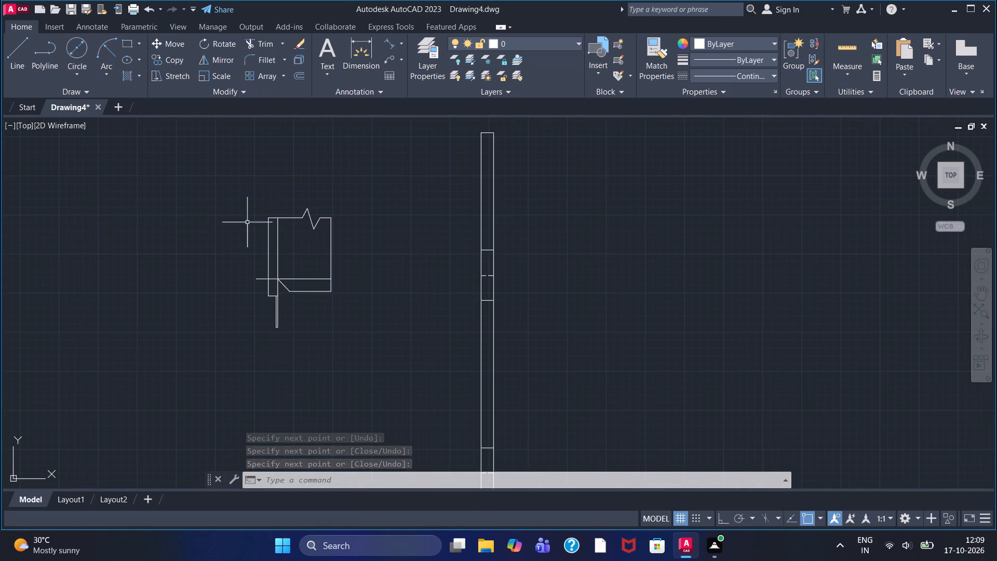
pyautogui.scroll(3, 218, 292)
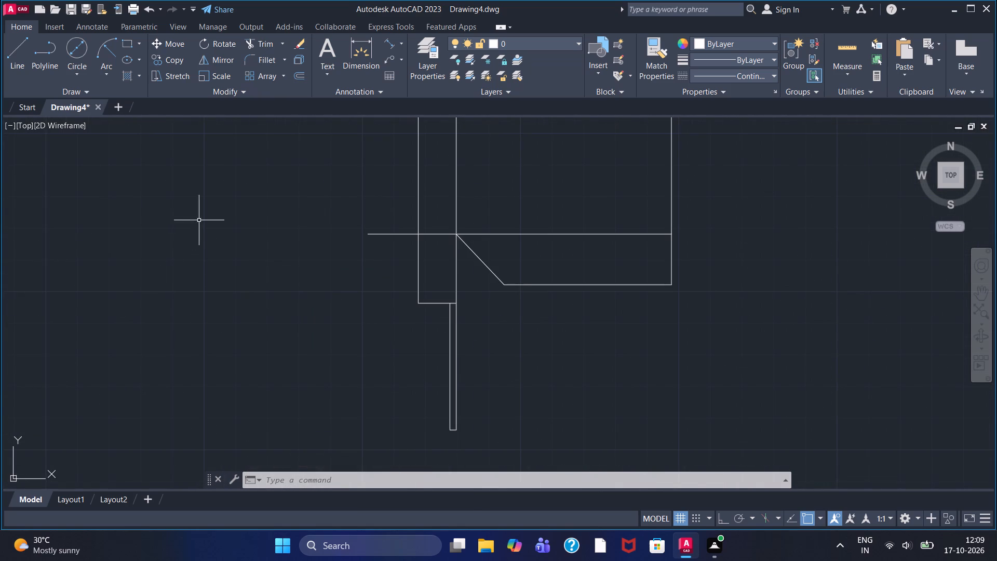
pyautogui.moveTo(227, 212); pyautogui.dragTo(231, 271, button='middle')
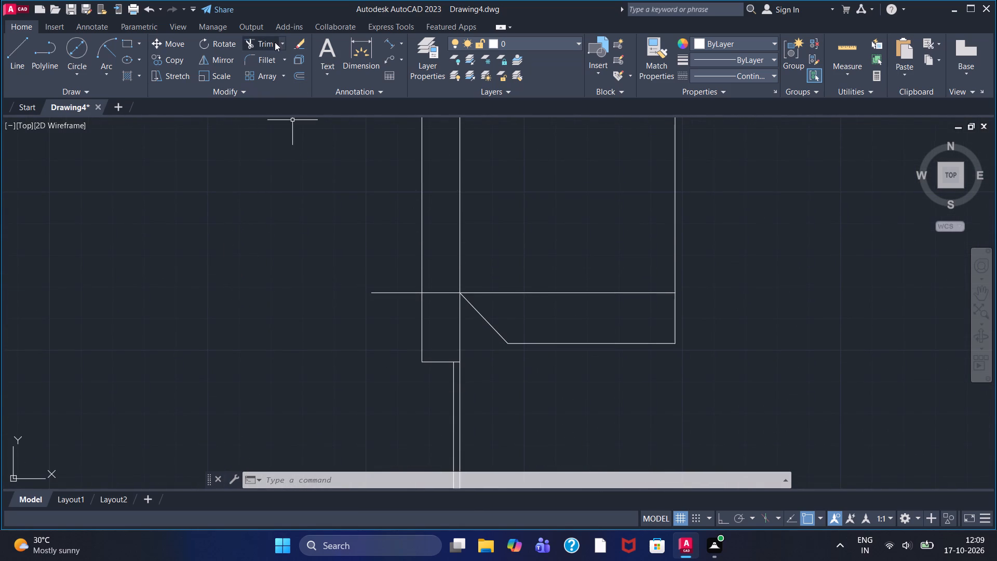
pyautogui.click(266, 41)
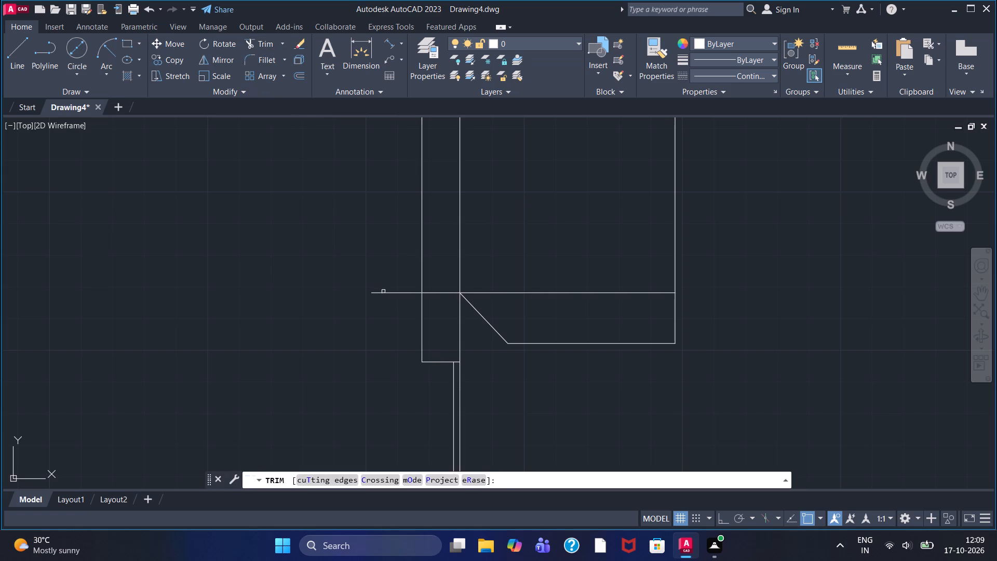
pyautogui.click(385, 293)
pyautogui.click(441, 294)
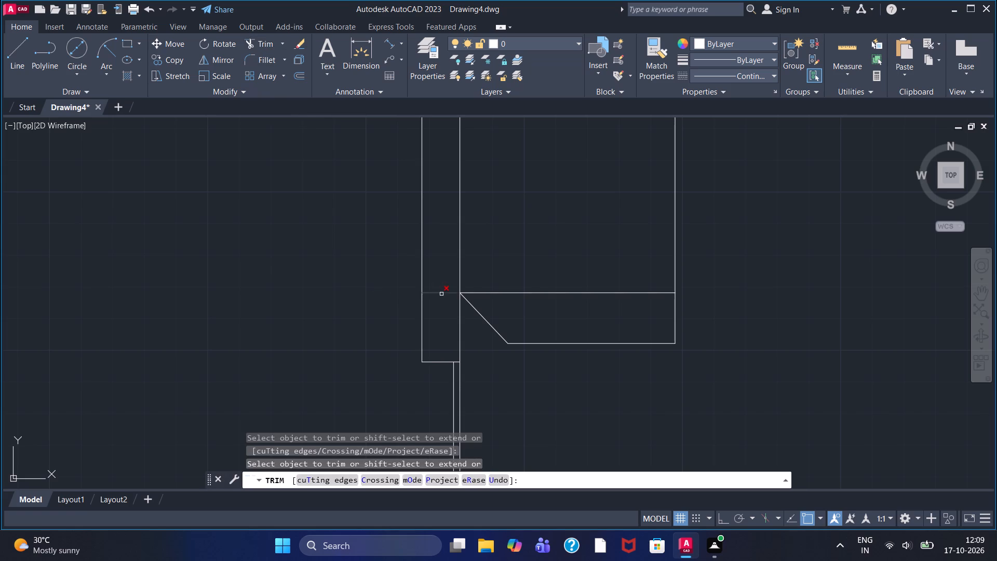
# Hatch the 12 wide strip and the chamfered bottom band with the ANSI31 pattern at scale 1.
pyautogui.moveTo(363, 292); pyautogui.dragTo(310, 325, button='middle')
pyautogui.scroll(1, 280, 279)
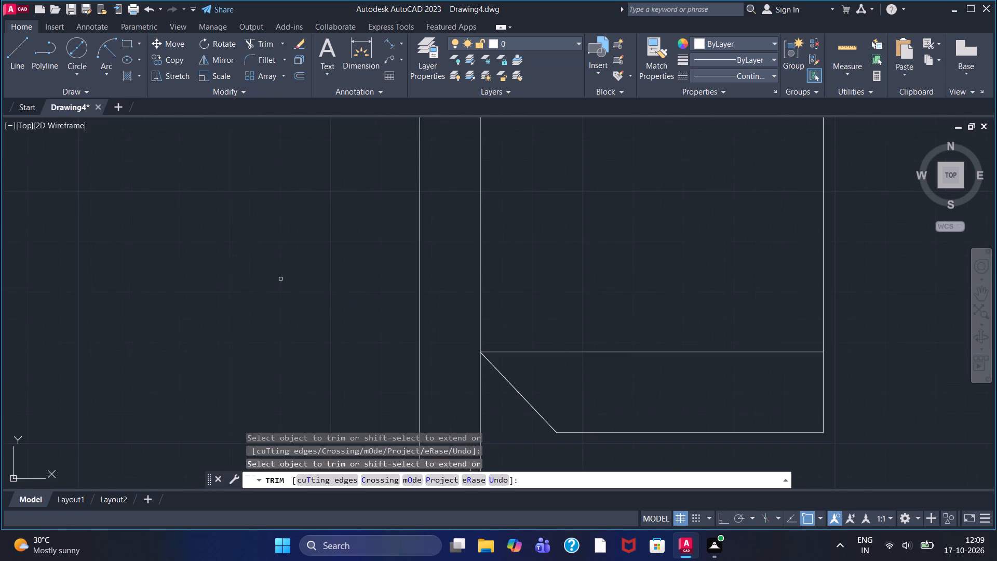
pyautogui.click(130, 73)
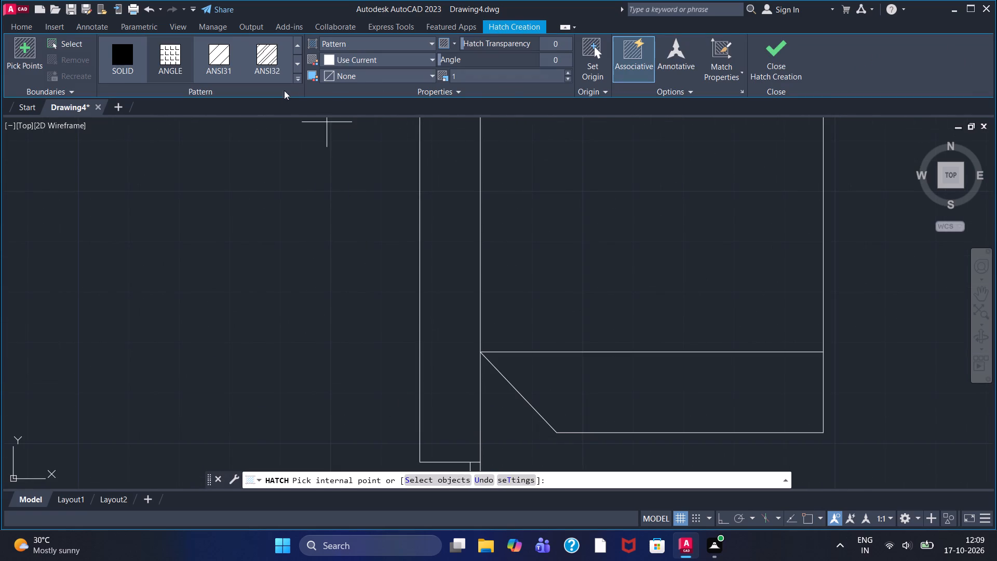
pyautogui.click(230, 62)
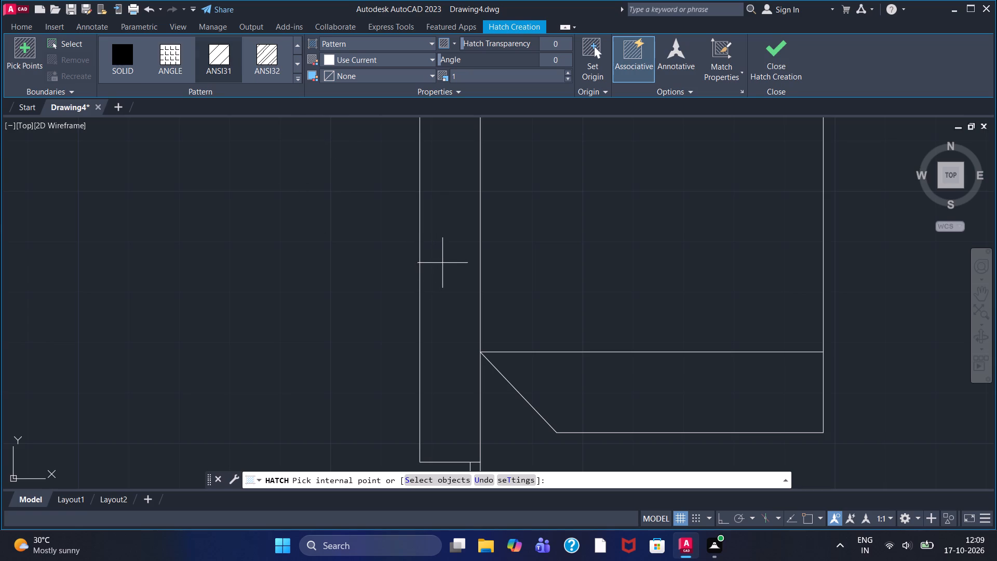
pyautogui.click(445, 261)
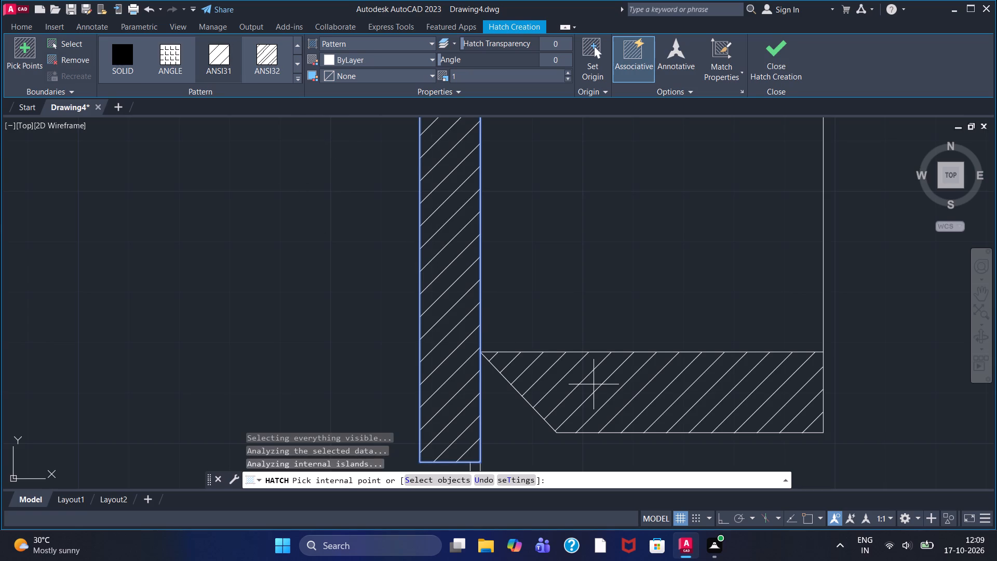
pyautogui.click(594, 384)
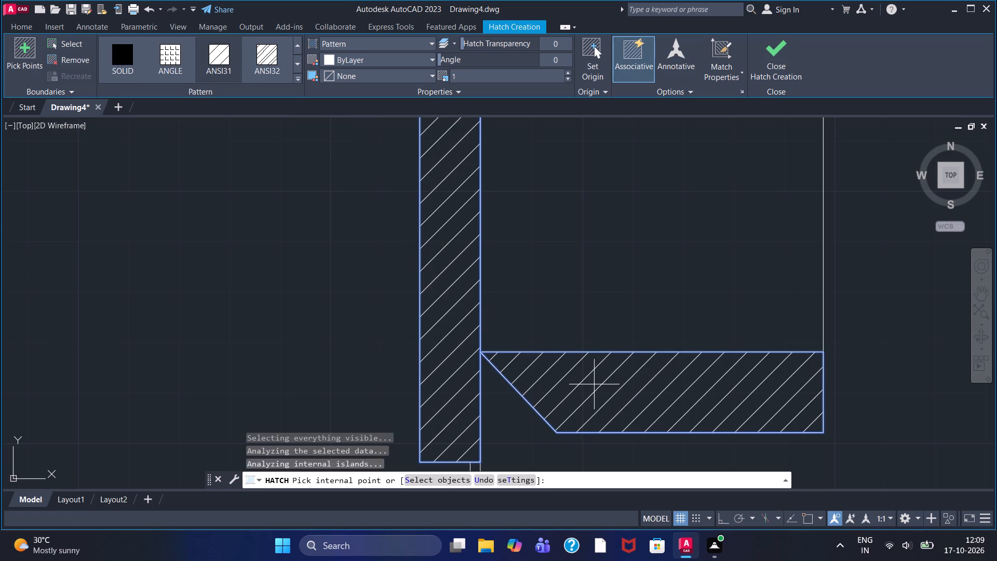
pyautogui.click(791, 58)
# With Ortho on, draw an 80 long horizontal line to the right of the upright, roughly level with its top.
pyautogui.scroll(2, 676, 288)
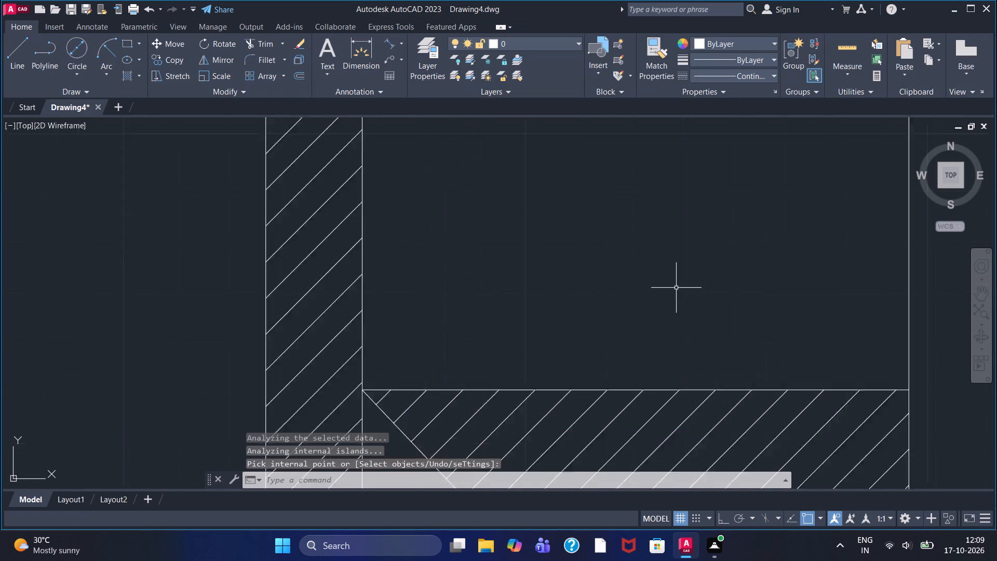
pyautogui.scroll(-5, 676, 288)
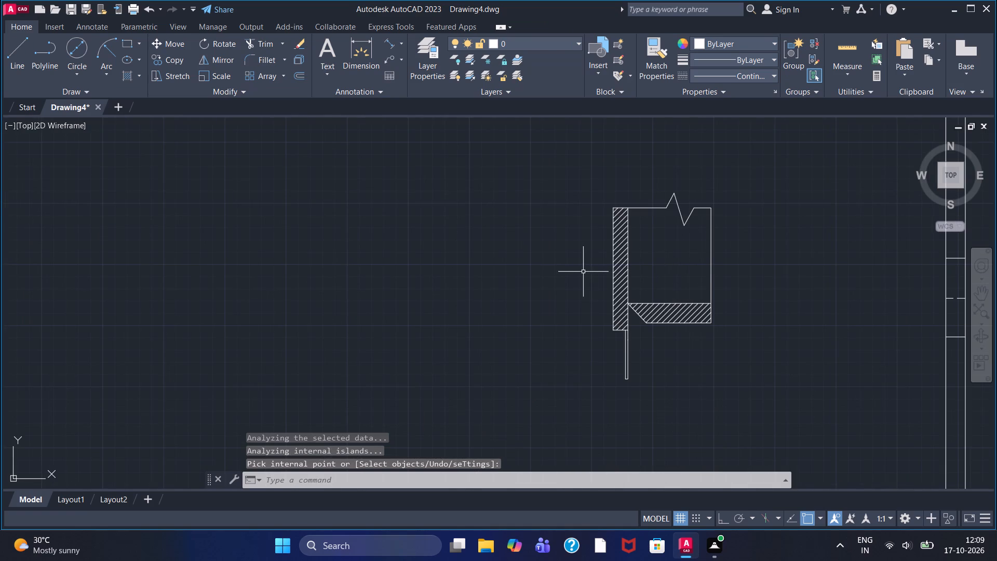
pyautogui.moveTo(581, 272); pyautogui.dragTo(328, 345, button='middle')
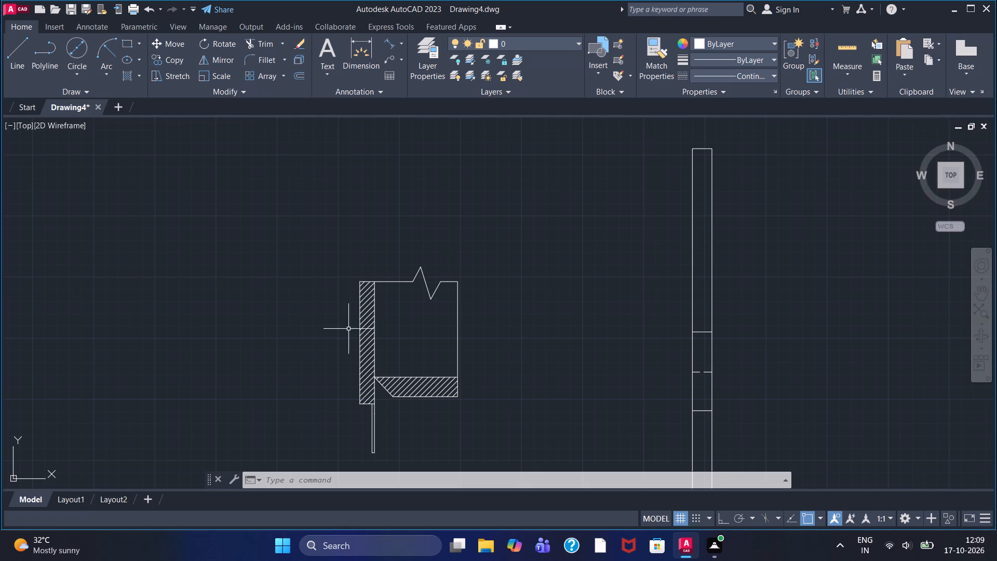
pyautogui.moveTo(659, 319); pyautogui.dragTo(480, 306, button='middle')
pyautogui.scroll(-1, 474, 302)
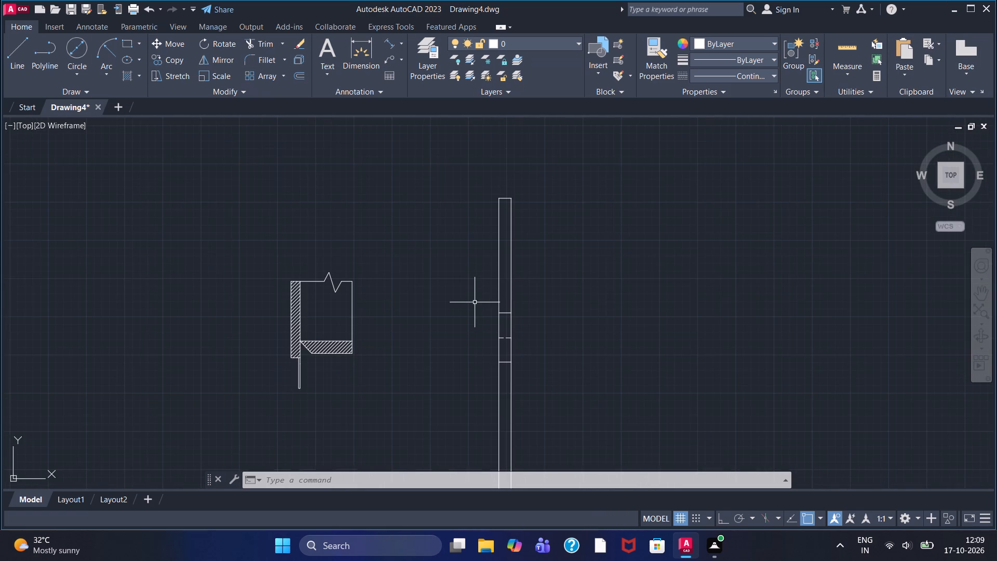
pyautogui.moveTo(538, 297); pyautogui.dragTo(506, 235, button='middle')
pyautogui.scroll(-1, 506, 234)
pyautogui.moveTo(513, 236); pyautogui.dragTo(462, 212, button='middle')
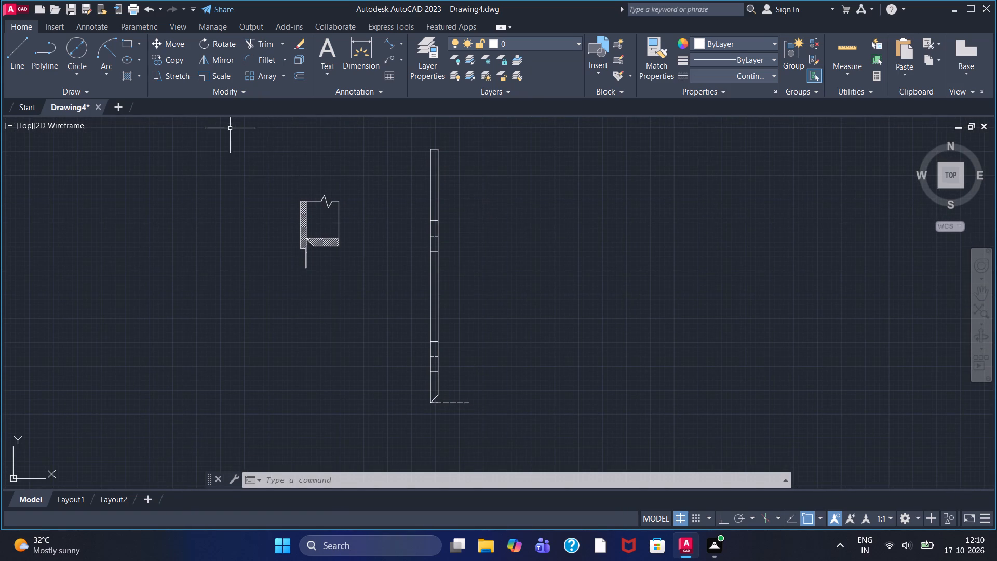
pyautogui.click(18, 56)
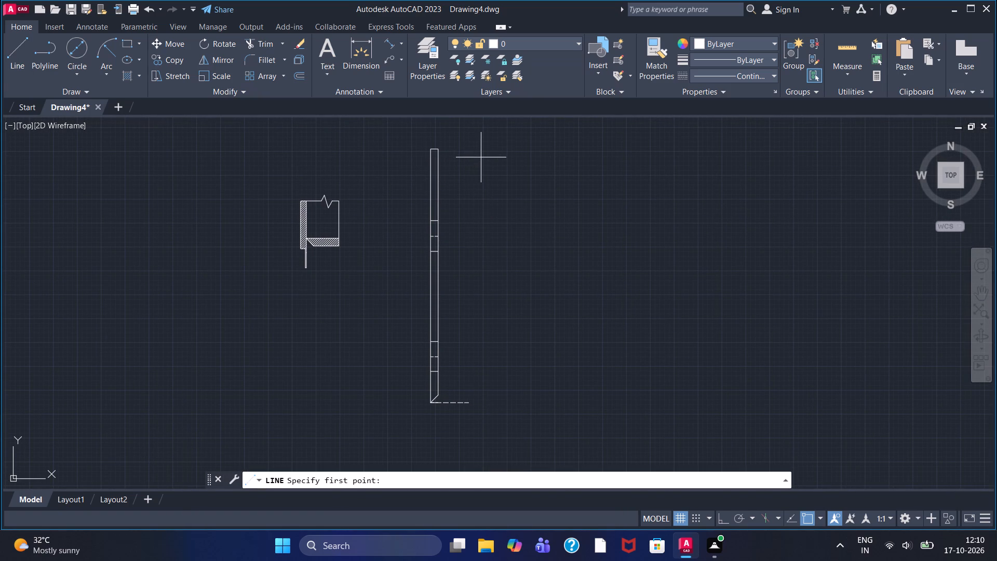
pyautogui.press('F8')
pyautogui.click(524, 152)
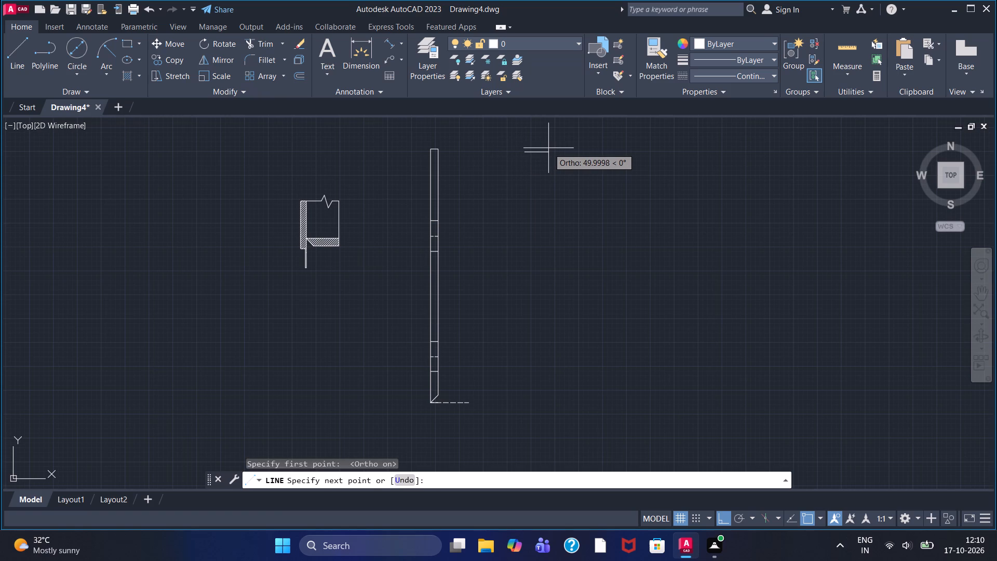
pyautogui.write('80')
pyautogui.press('Return')
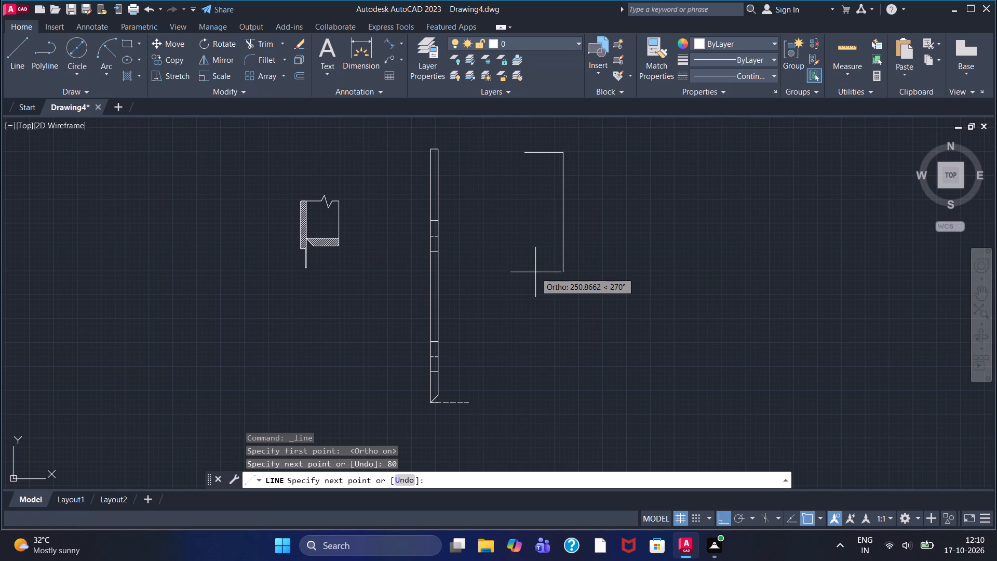
pyautogui.press('Escape')
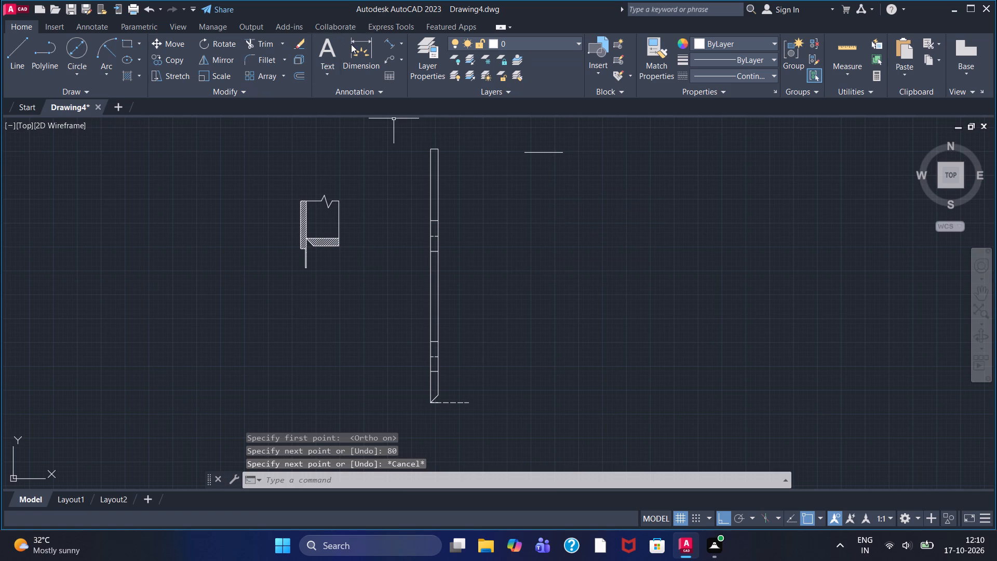
# From the left end of the 80 long top line, draw connected lines 531 down, 80 to the right and 138 up.
pyautogui.click(9, 60)
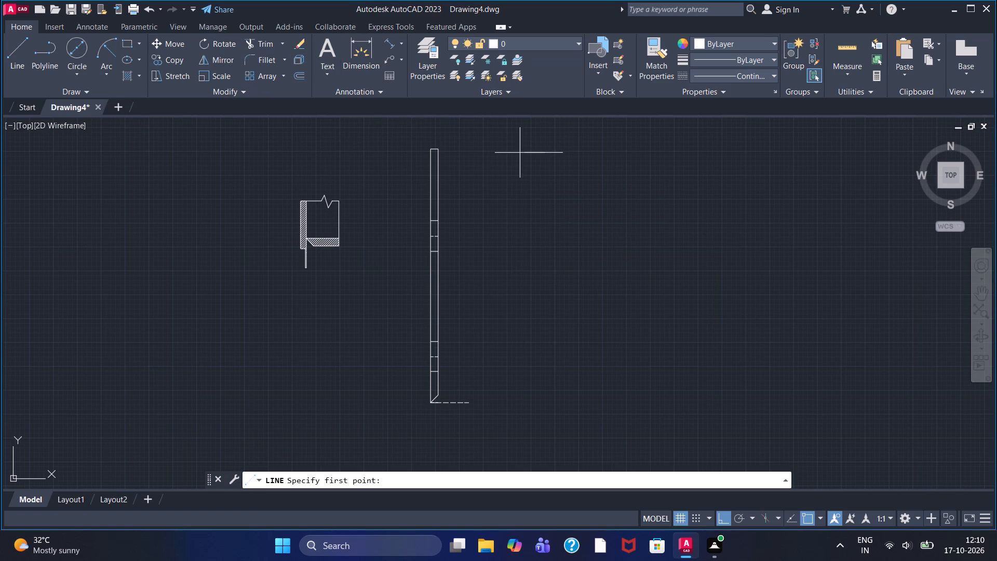
pyautogui.click(532, 151)
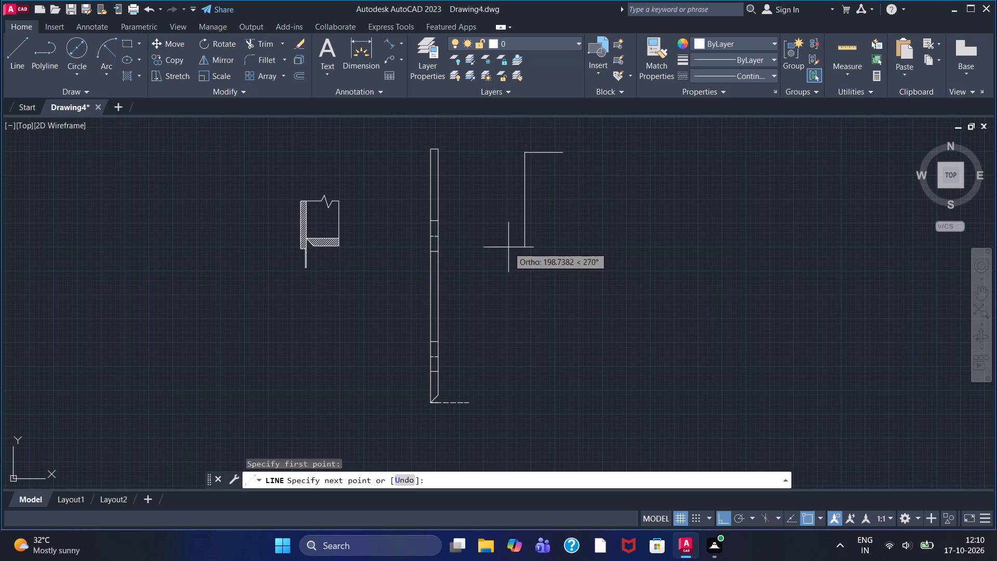
pyautogui.write('531')
pyautogui.press('Return')
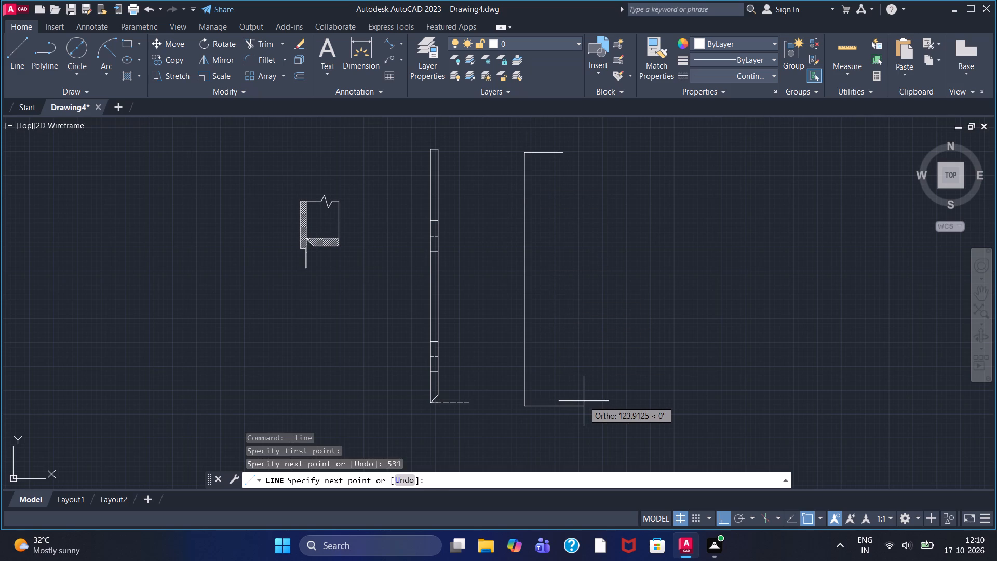
pyautogui.press('8')
pyautogui.press('0')
pyautogui.press('Return')
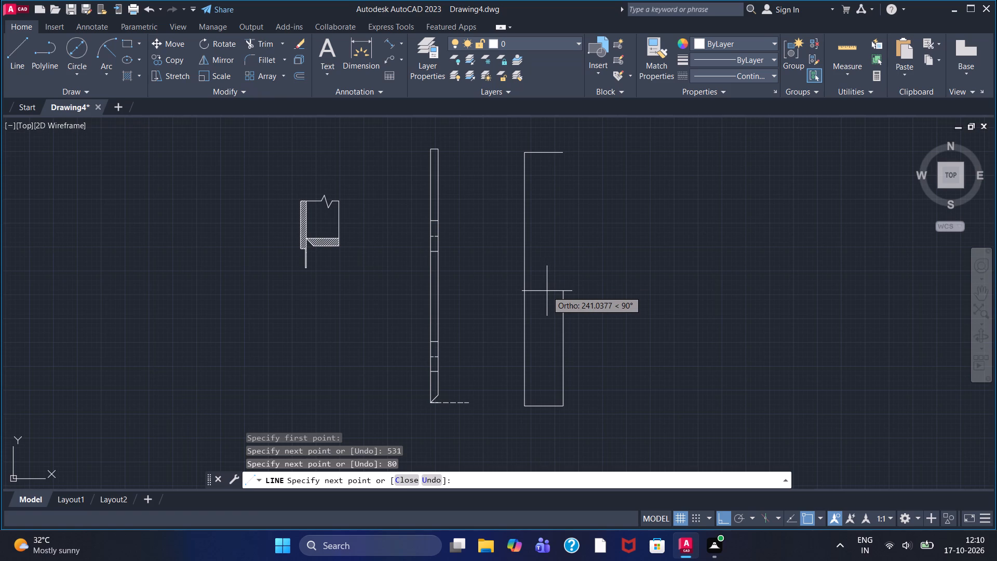
pyautogui.write('138')
pyautogui.press('Return')
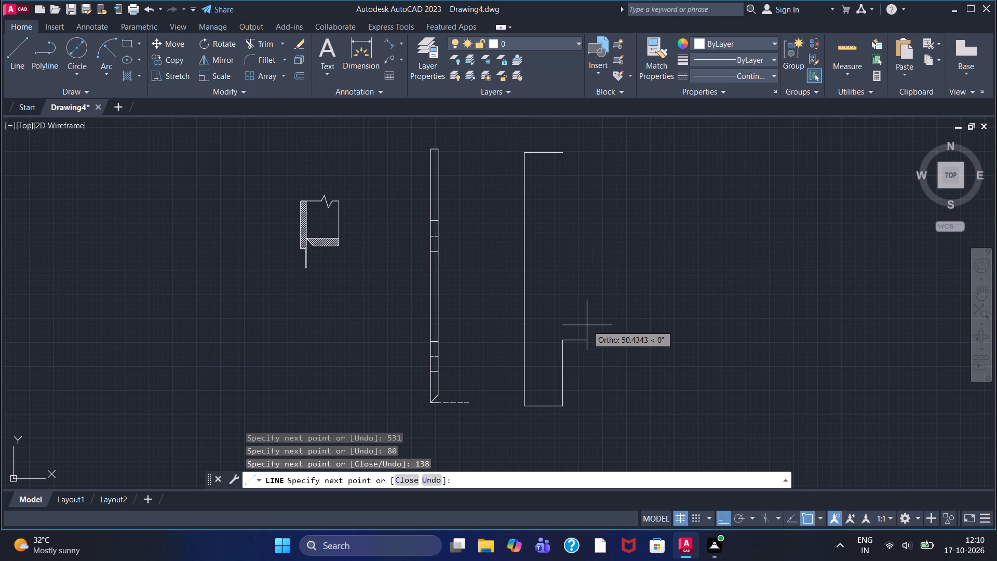
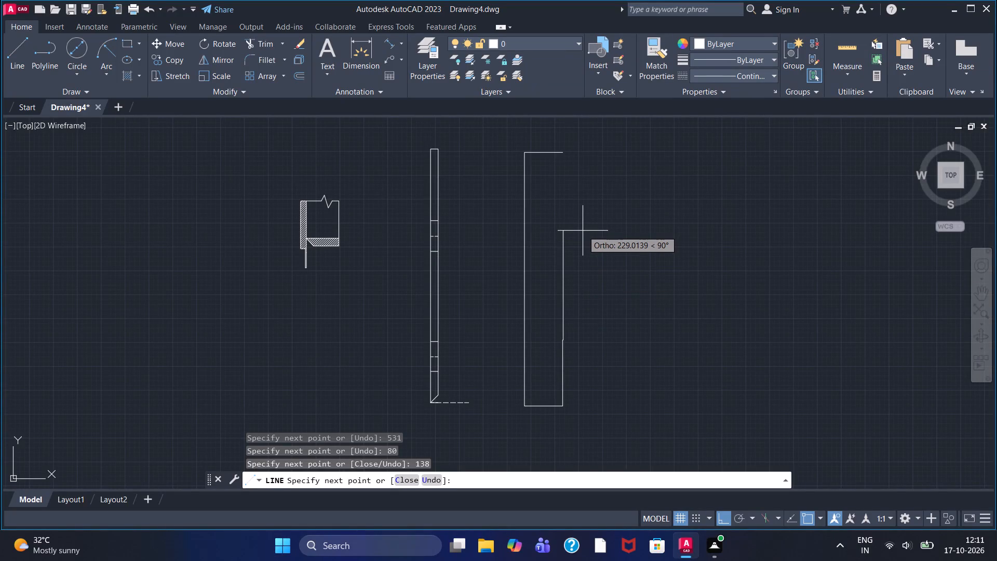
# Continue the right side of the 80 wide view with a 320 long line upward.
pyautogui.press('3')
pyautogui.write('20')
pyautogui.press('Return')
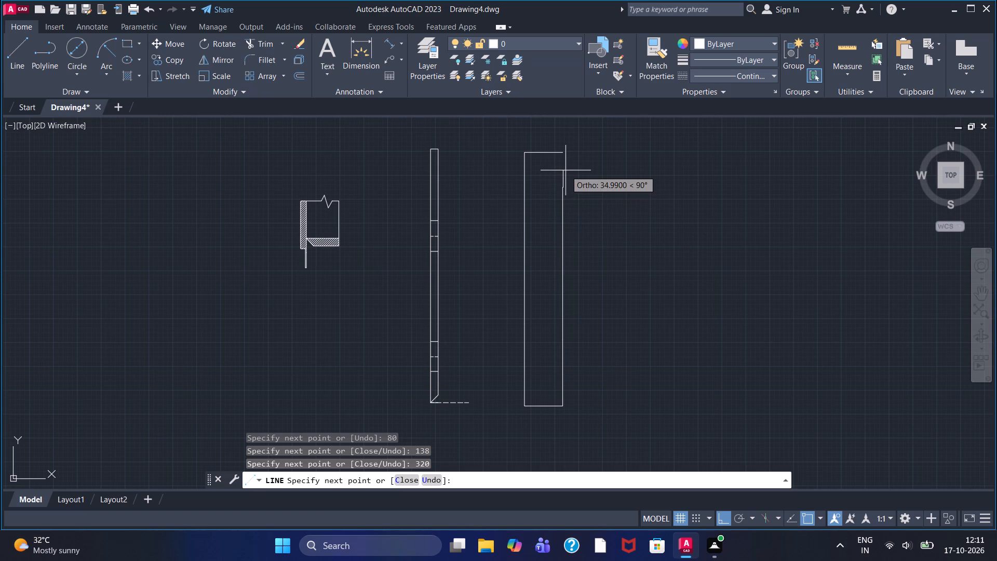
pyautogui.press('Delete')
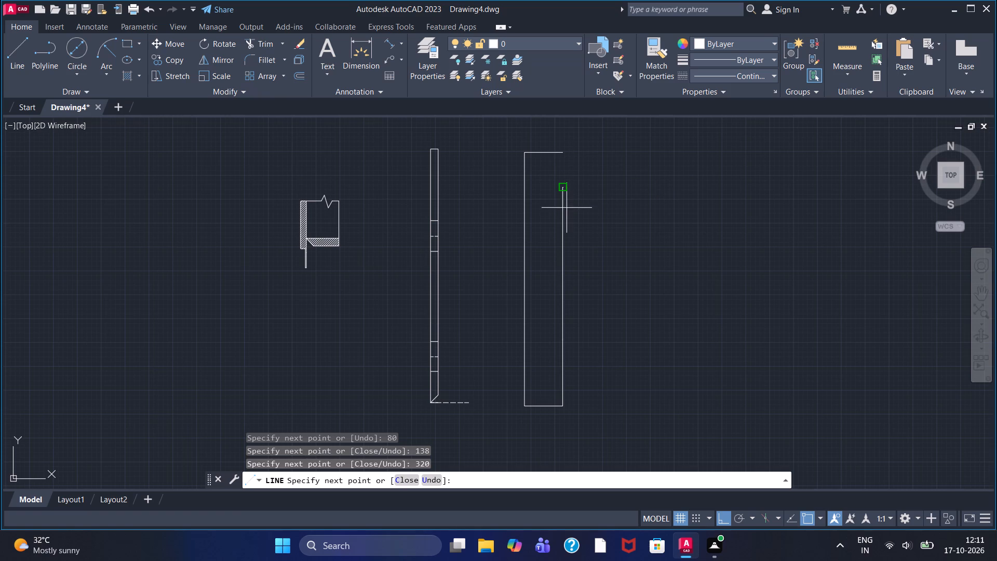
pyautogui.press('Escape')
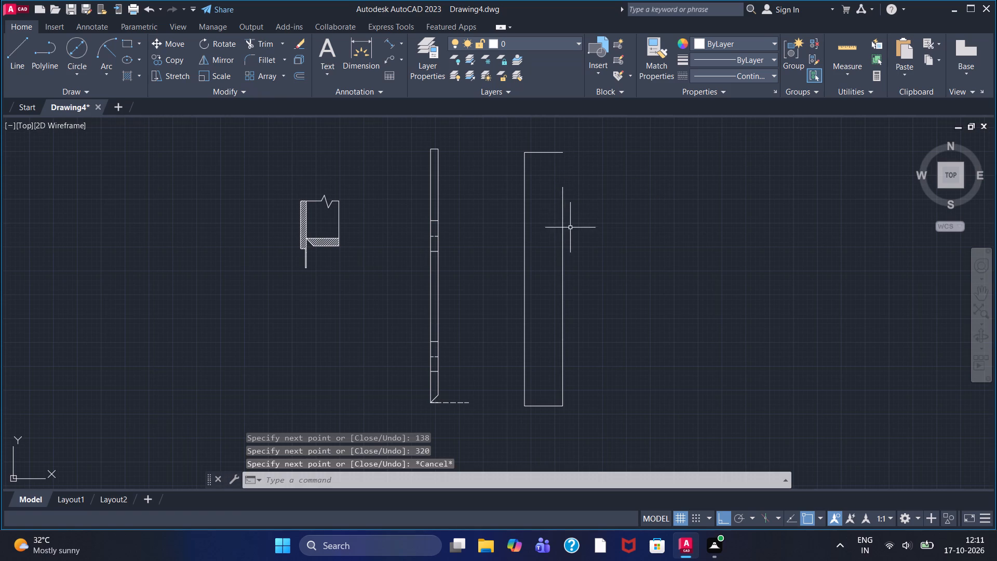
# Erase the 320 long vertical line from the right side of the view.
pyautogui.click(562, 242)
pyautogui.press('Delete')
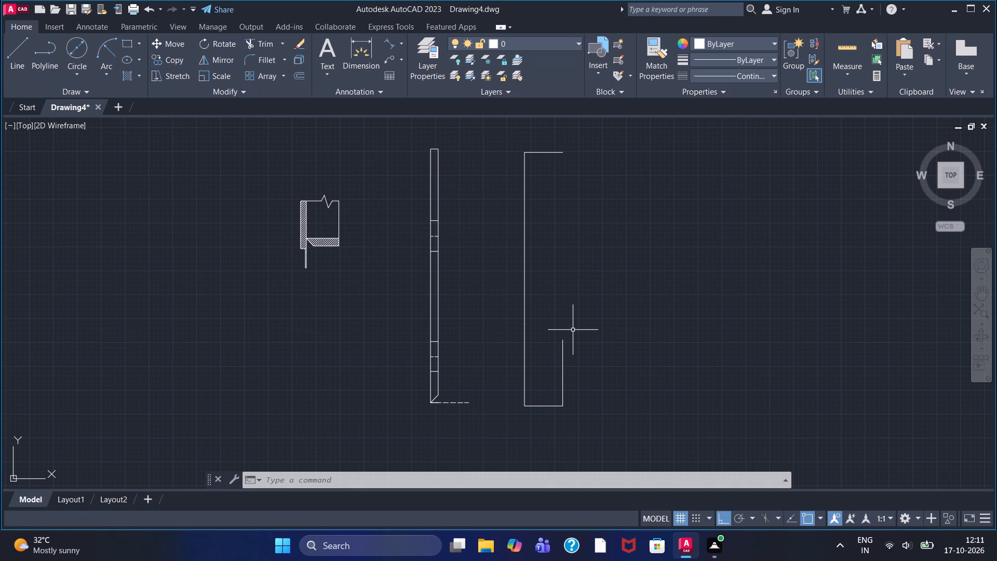
# Draw a 30 long horizontal line to the left from the upper end of the 138 long right side.
pyautogui.click(8, 68)
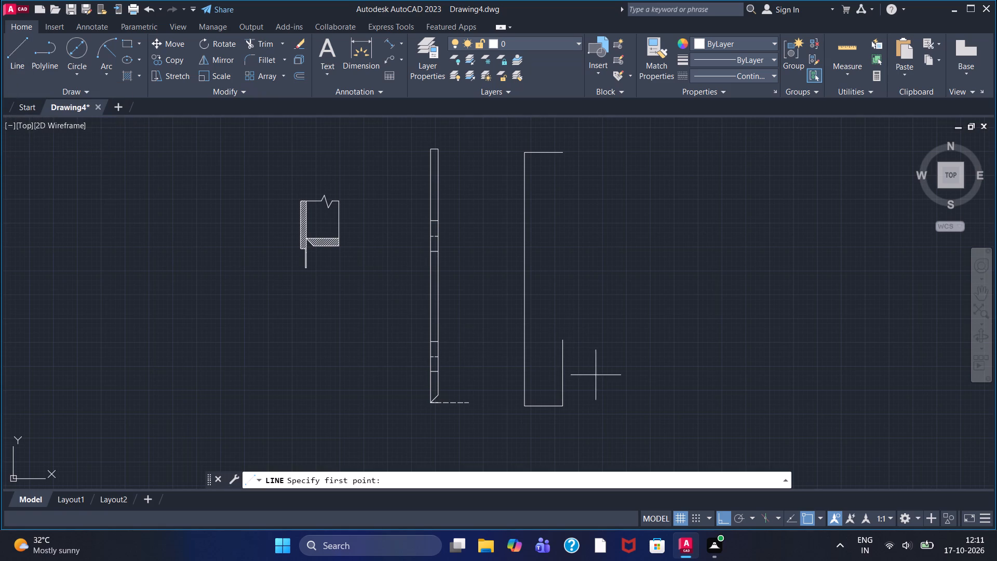
pyautogui.scroll(2, 565, 358)
pyautogui.click(551, 316)
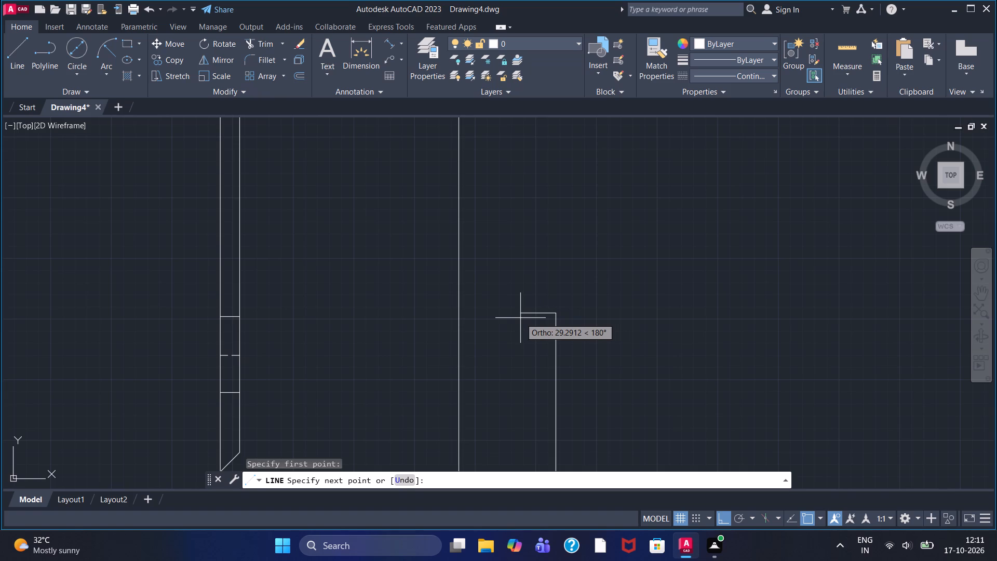
pyautogui.write('30')
pyautogui.press('Return')
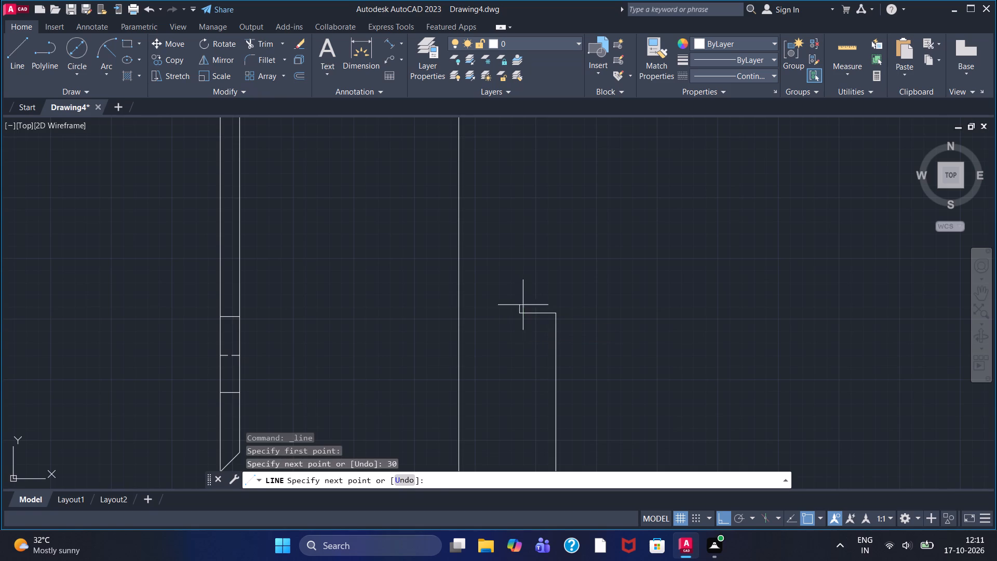
pyautogui.rightClick(533, 261)
pyautogui.click(538, 266)
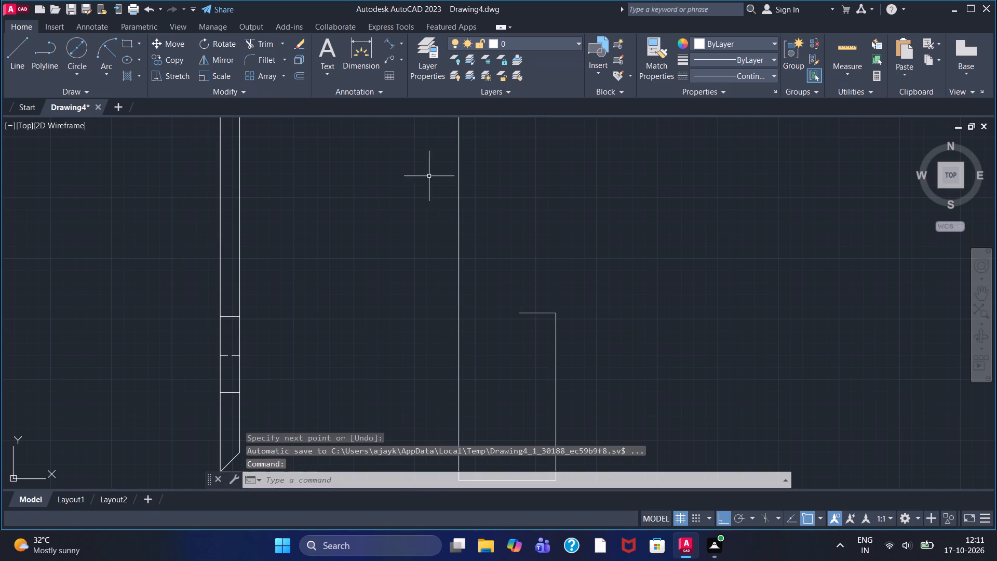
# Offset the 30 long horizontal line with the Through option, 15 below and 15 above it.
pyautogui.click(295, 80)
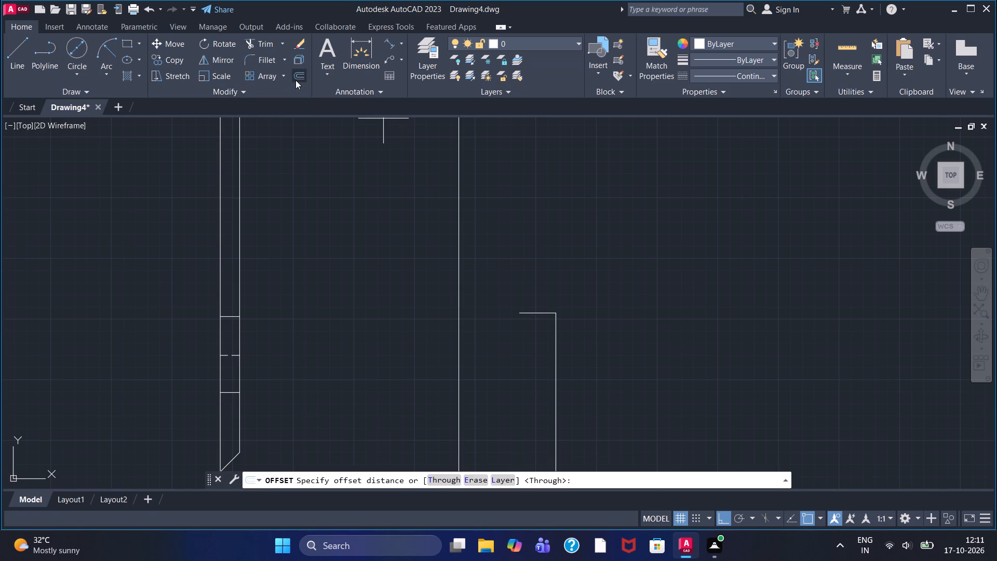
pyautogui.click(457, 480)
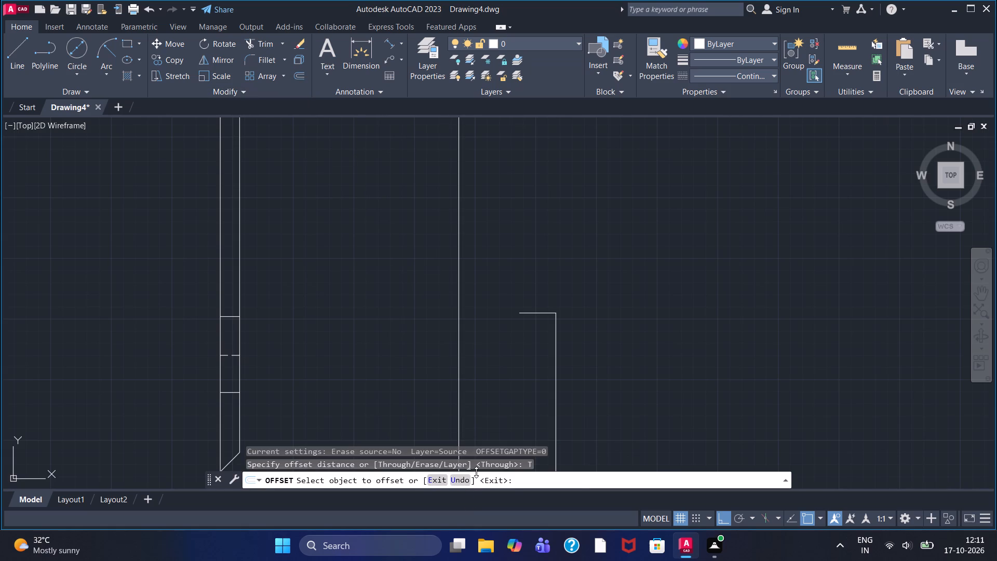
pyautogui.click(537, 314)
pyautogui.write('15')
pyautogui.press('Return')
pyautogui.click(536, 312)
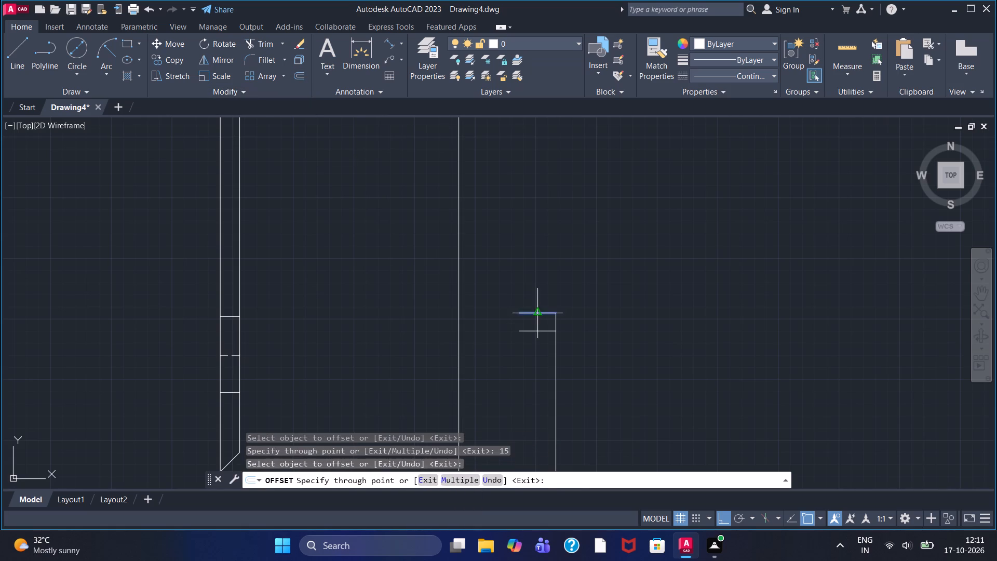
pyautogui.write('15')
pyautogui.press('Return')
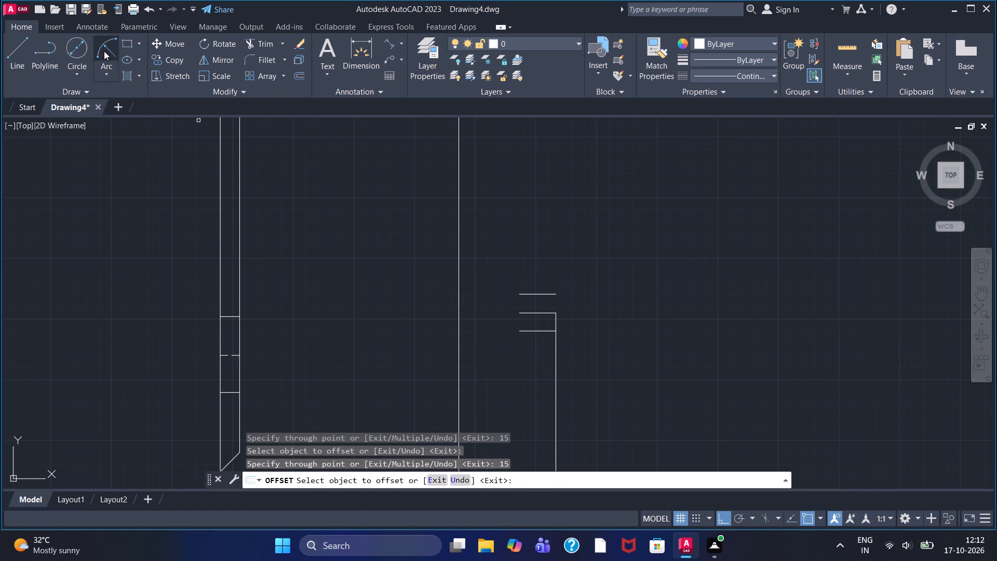
# Draw a circle of radius 15 centred on the left end of the original 30 long horizontal line.
pyautogui.click(82, 66)
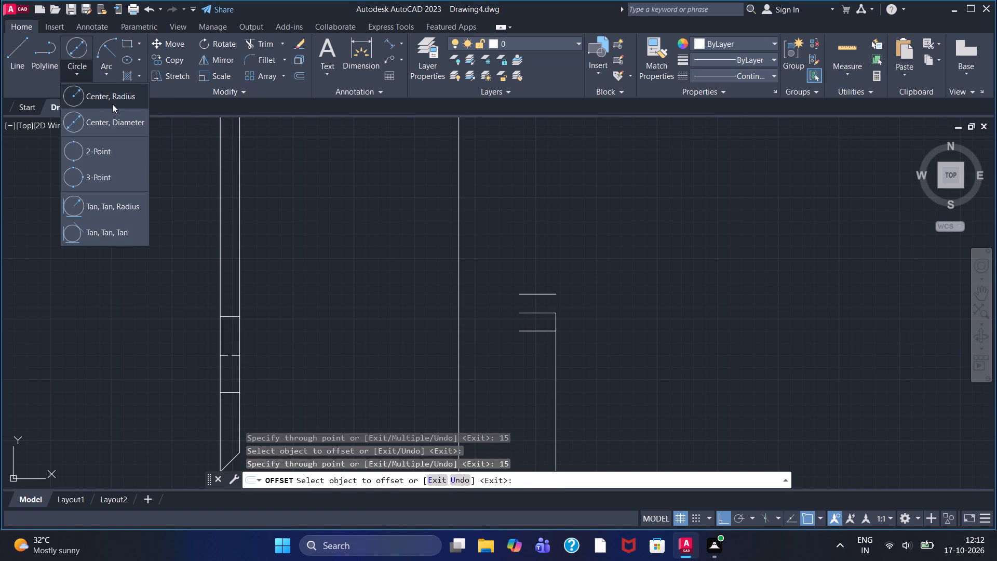
pyautogui.click(112, 104)
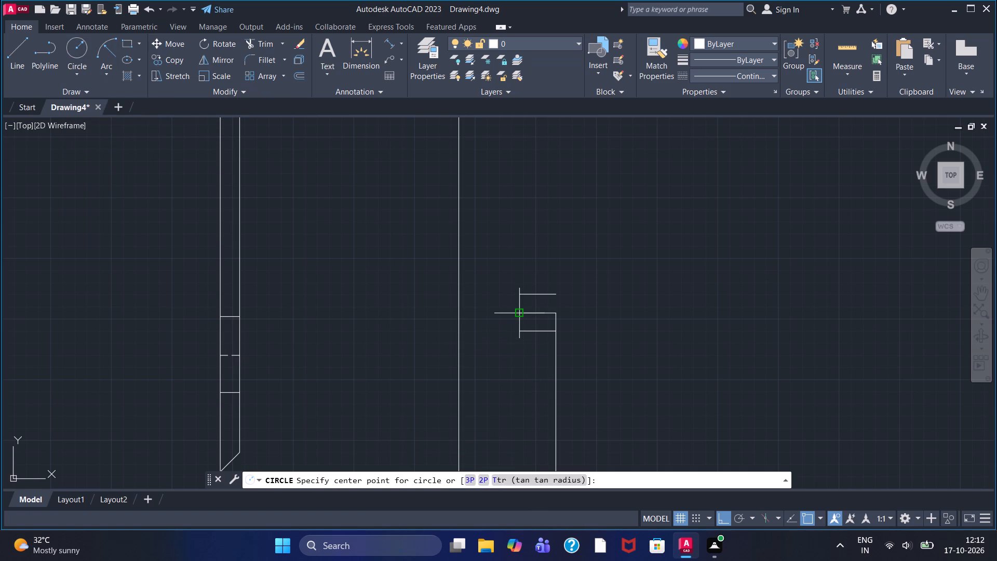
pyautogui.click(518, 315)
pyautogui.write('15')
pyautogui.press('Return')
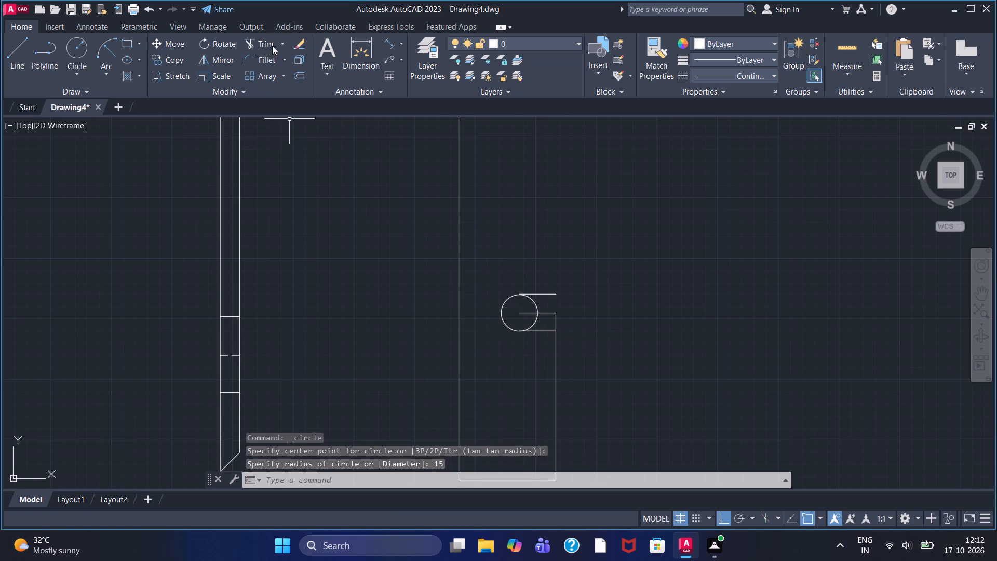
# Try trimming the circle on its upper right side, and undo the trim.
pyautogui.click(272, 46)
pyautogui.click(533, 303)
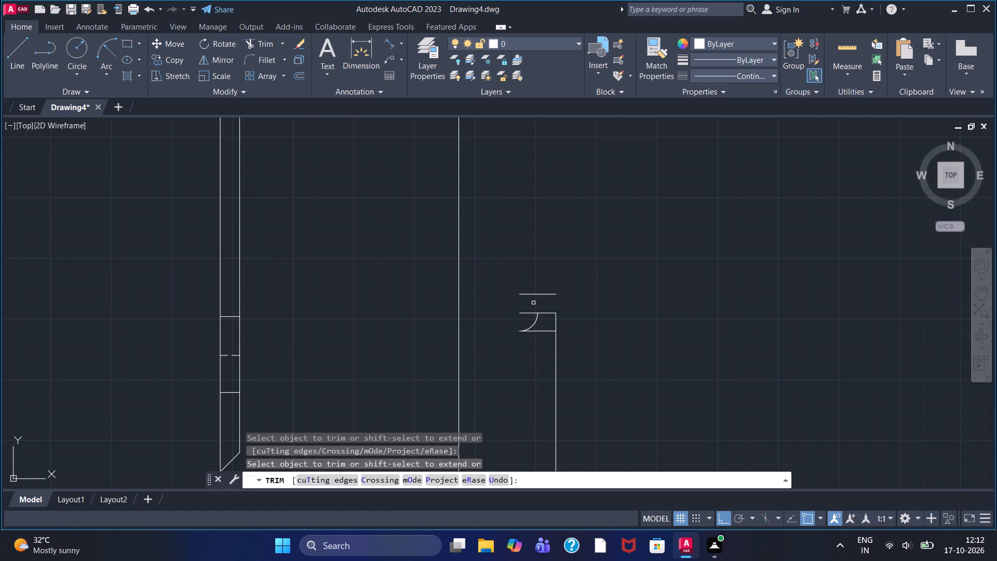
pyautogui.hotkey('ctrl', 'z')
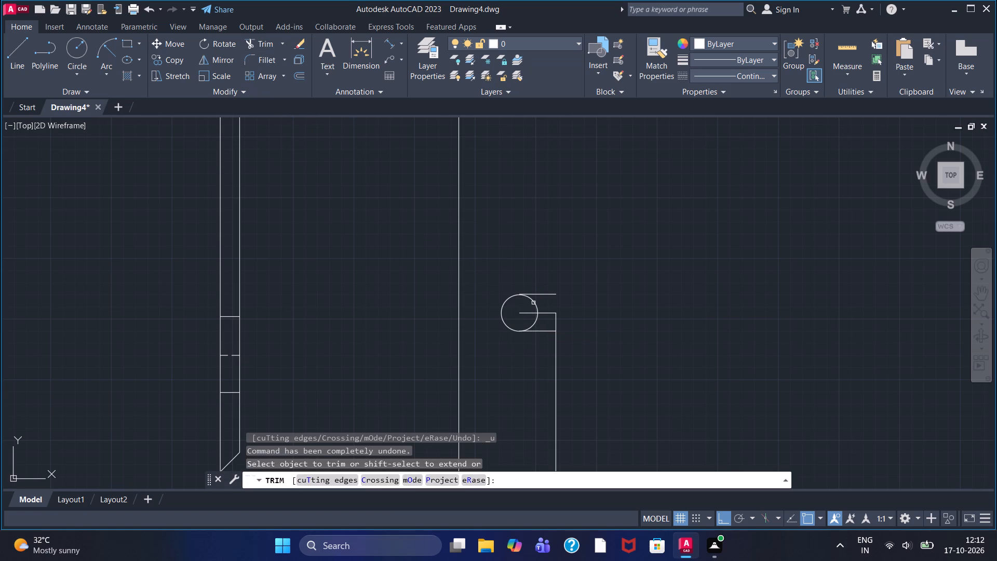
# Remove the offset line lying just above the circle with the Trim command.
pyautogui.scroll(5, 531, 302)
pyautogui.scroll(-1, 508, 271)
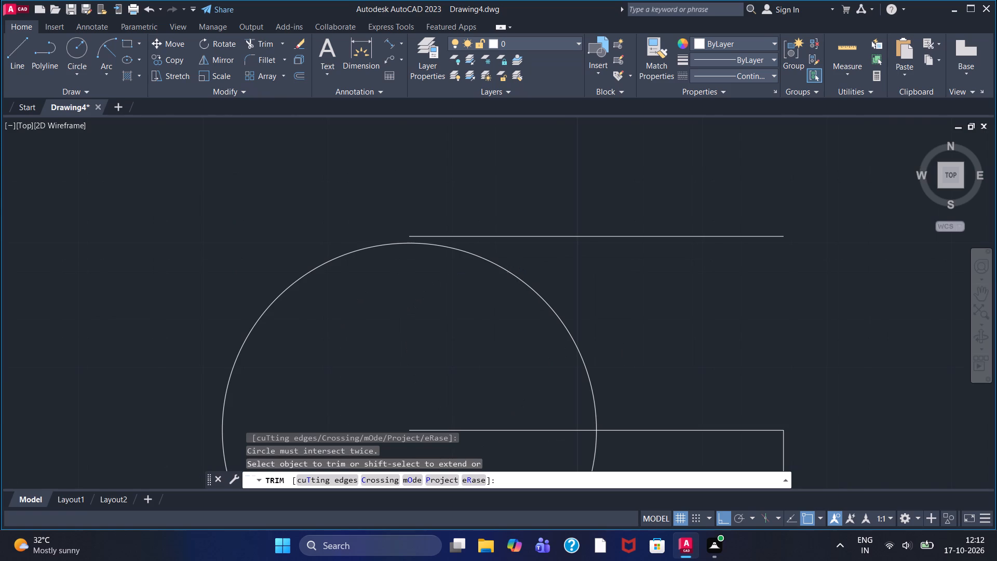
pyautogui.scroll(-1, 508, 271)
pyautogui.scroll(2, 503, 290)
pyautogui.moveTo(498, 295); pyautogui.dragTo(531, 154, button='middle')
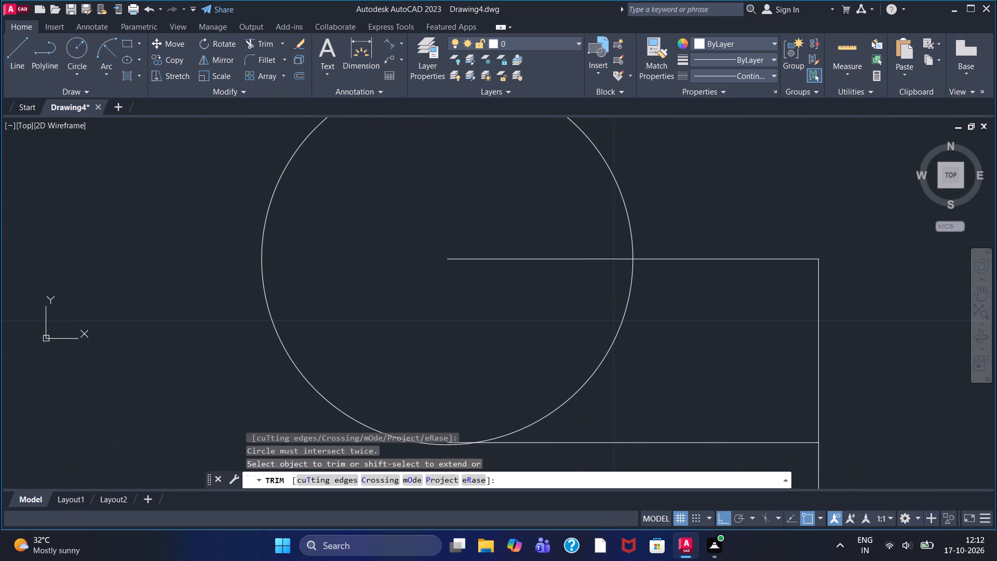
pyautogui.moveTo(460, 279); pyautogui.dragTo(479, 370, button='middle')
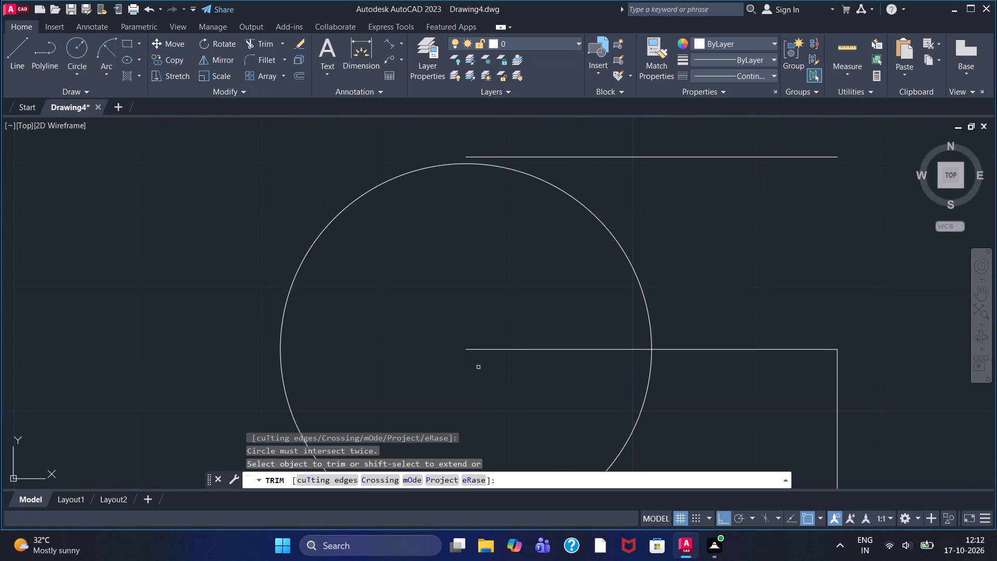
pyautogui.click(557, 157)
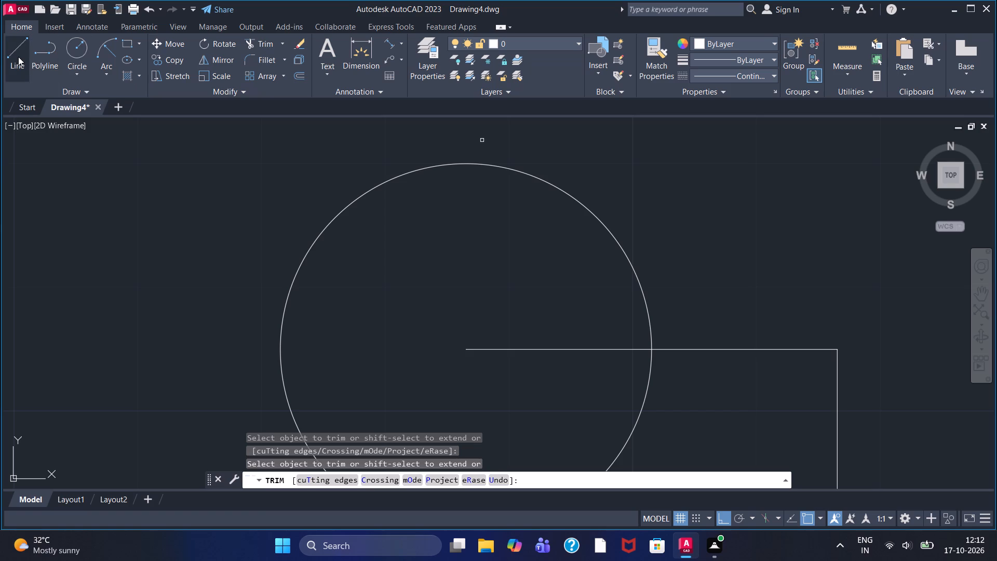
# Draw a 30 long horizontal line to the right from the circle's top quadrant point.
pyautogui.click(18, 57)
pyautogui.click(469, 164)
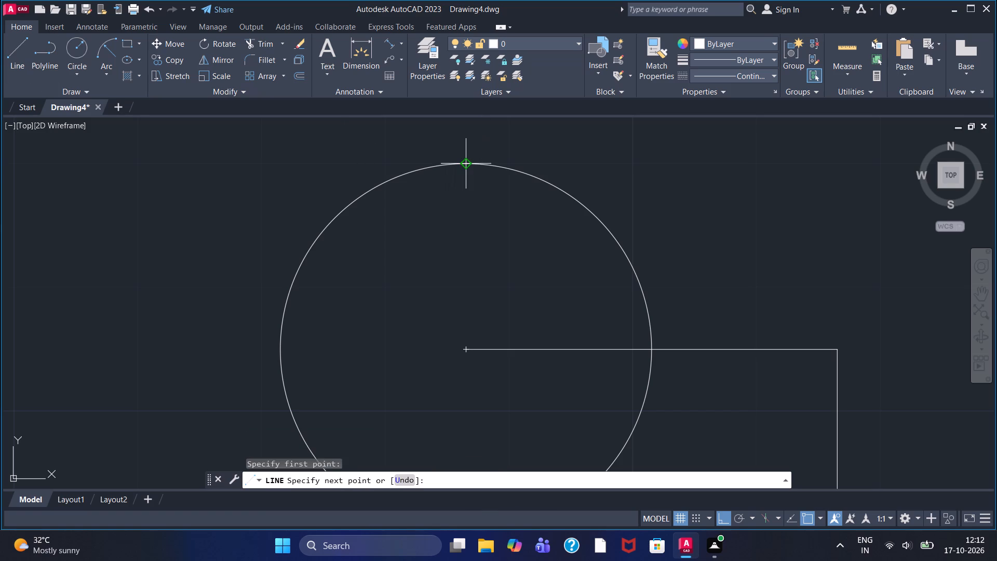
pyautogui.write('30')
pyautogui.press('Return')
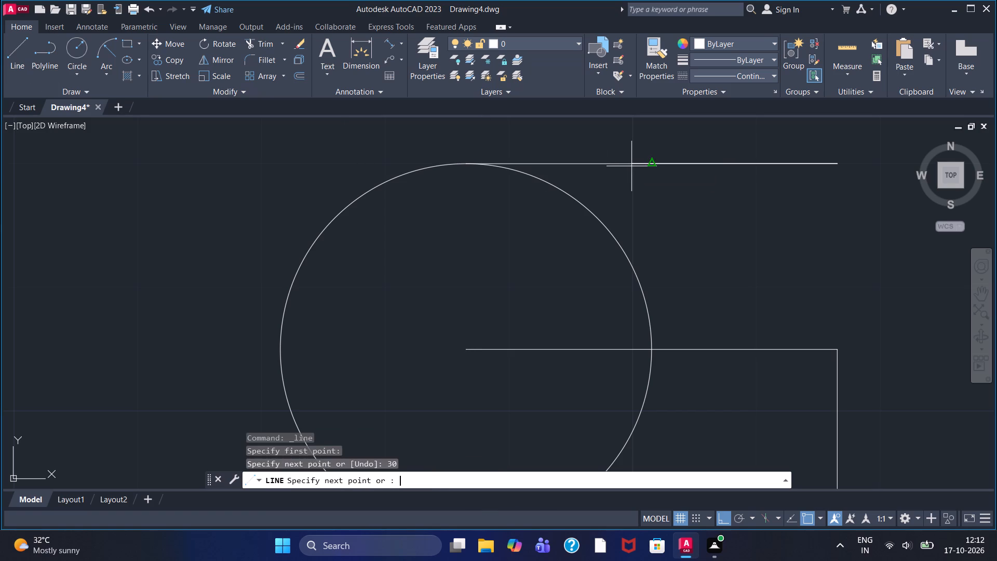
pyautogui.rightClick(725, 208)
pyautogui.click(740, 211)
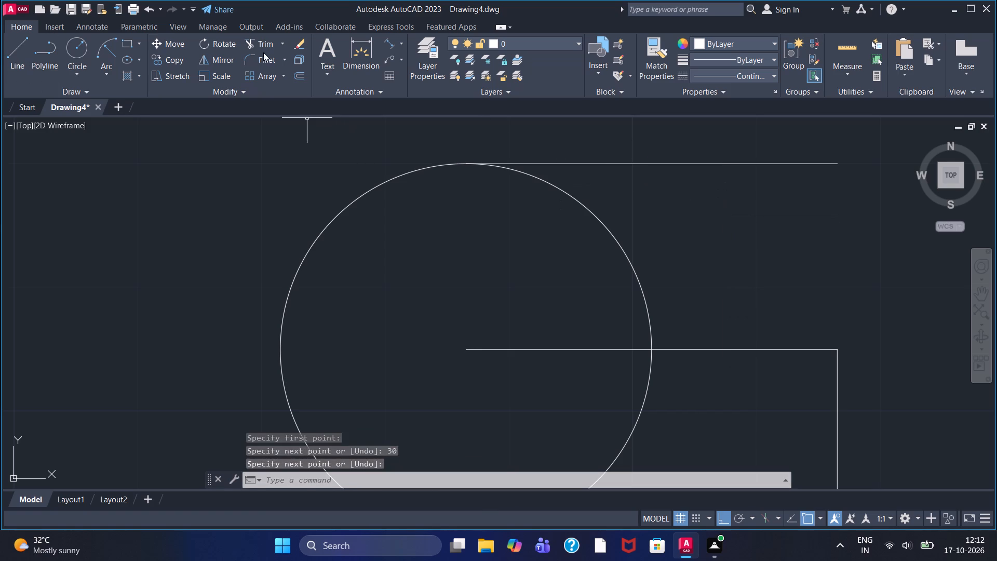
# Trim away the circle's upper right quarter between the top line and the middle line.
pyautogui.click(262, 43)
pyautogui.click(583, 208)
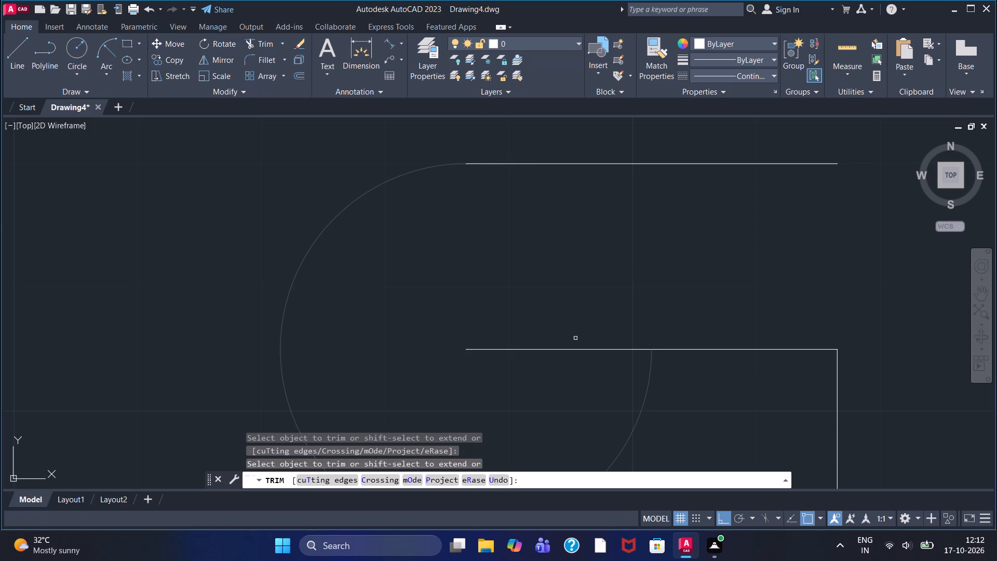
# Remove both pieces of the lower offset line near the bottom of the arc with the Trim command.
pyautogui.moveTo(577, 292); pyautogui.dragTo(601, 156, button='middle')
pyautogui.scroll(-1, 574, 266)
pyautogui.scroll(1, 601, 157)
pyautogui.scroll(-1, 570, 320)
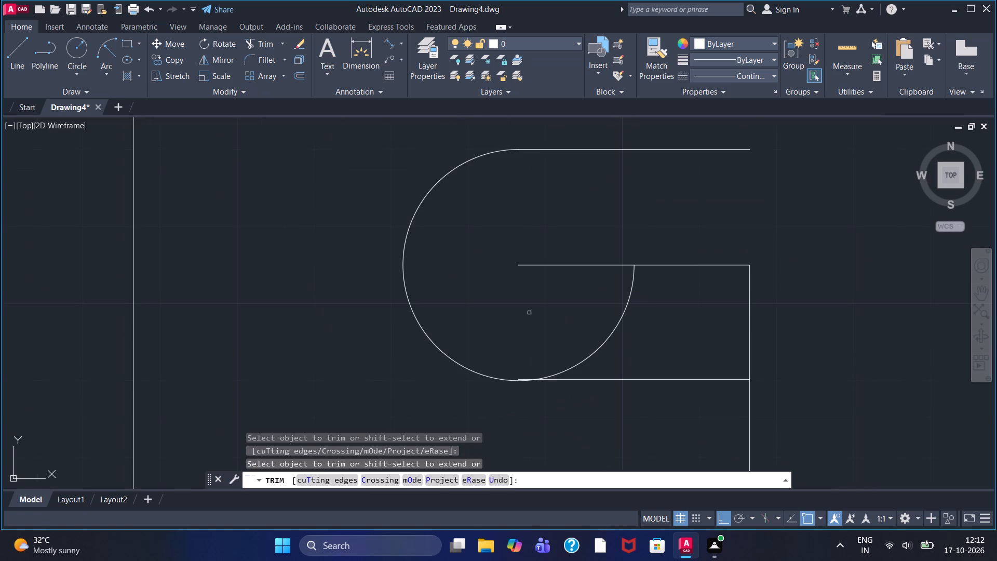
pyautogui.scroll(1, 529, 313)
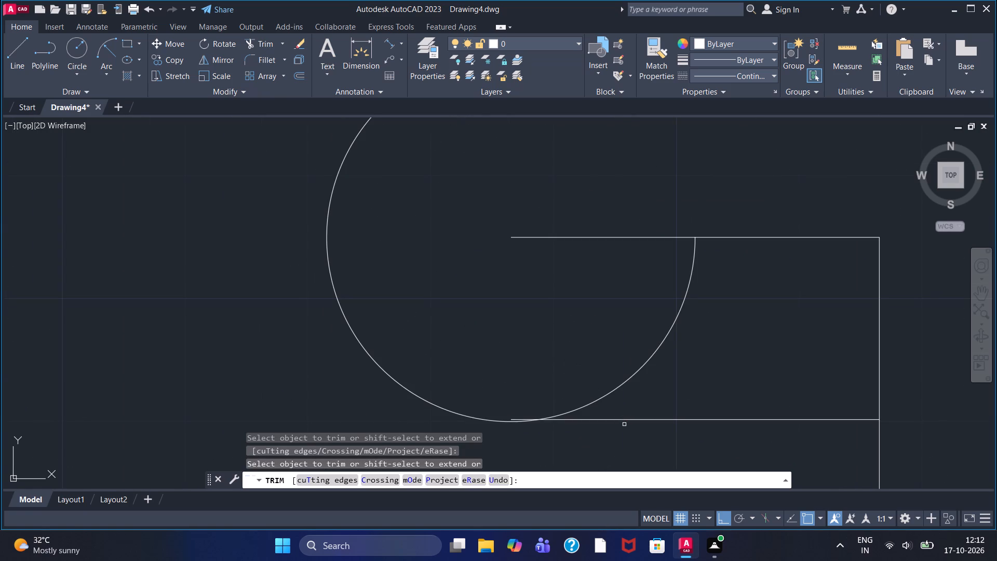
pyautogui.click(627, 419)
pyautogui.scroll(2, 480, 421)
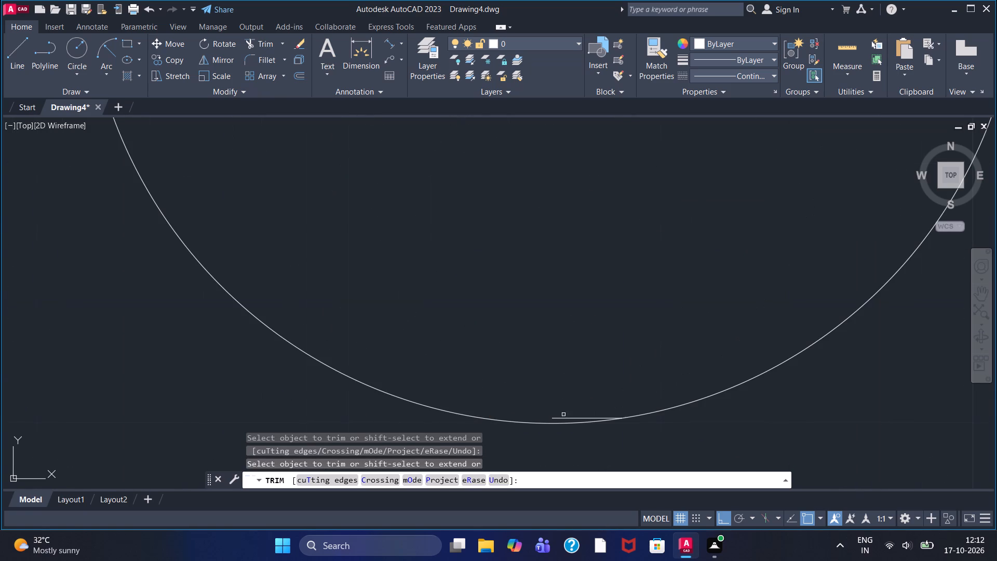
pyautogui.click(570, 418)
# Draw a 30 long horizontal line to the right from the arc's bottom quadrant point.
pyautogui.scroll(-2, 563, 400)
pyautogui.scroll(-1, 544, 355)
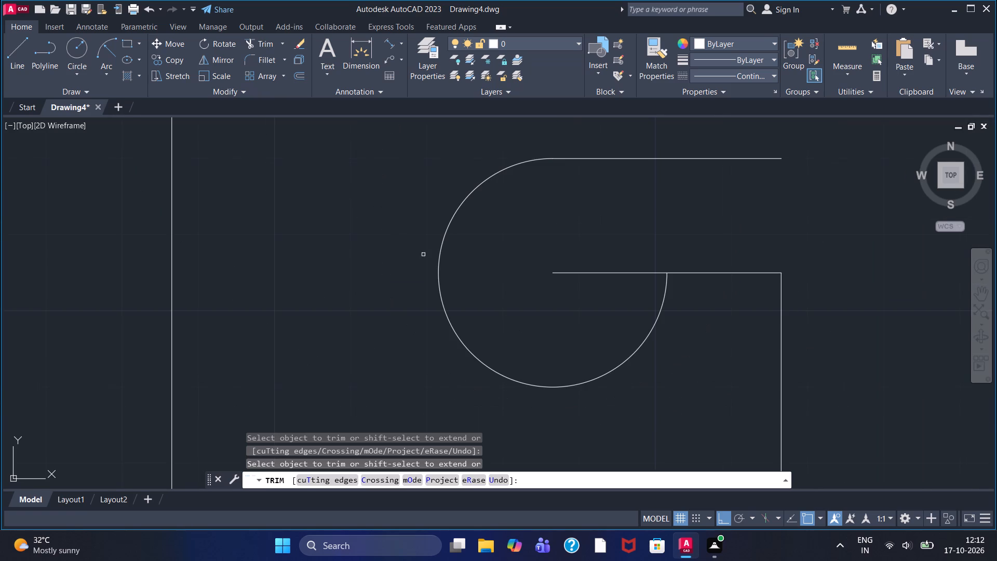
pyautogui.click(10, 47)
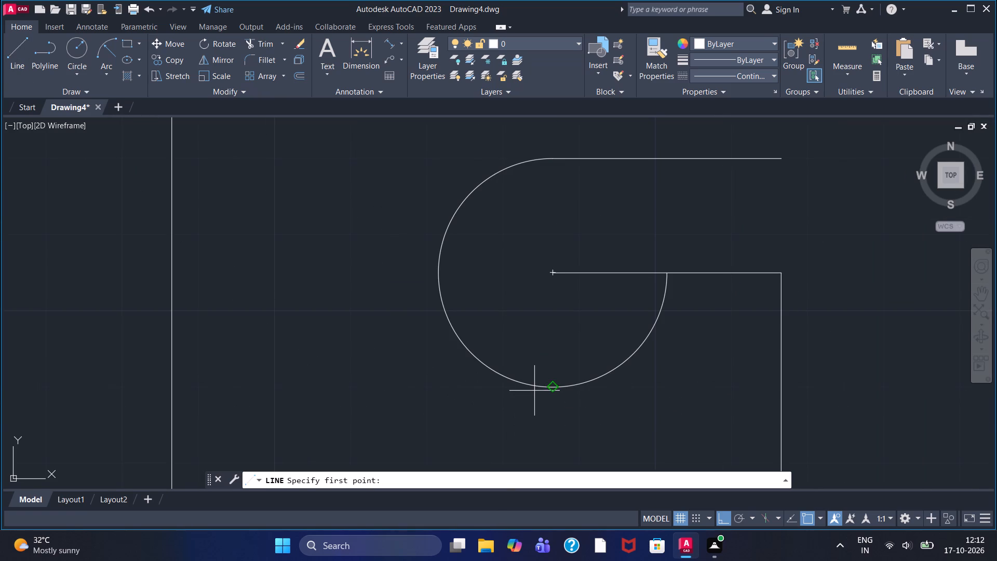
pyautogui.click(551, 388)
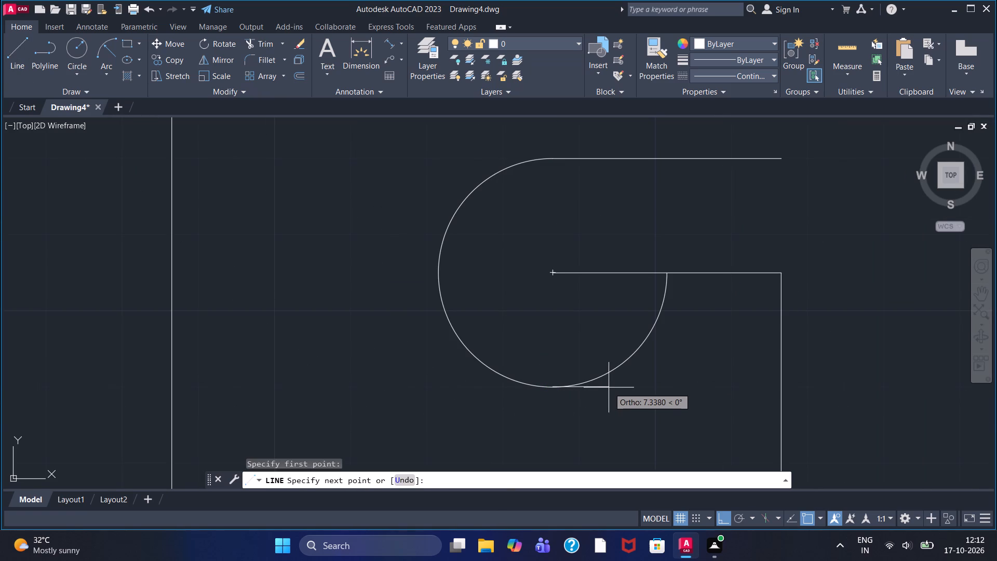
pyautogui.write('30')
pyautogui.press('Return')
pyautogui.rightClick(396, 330)
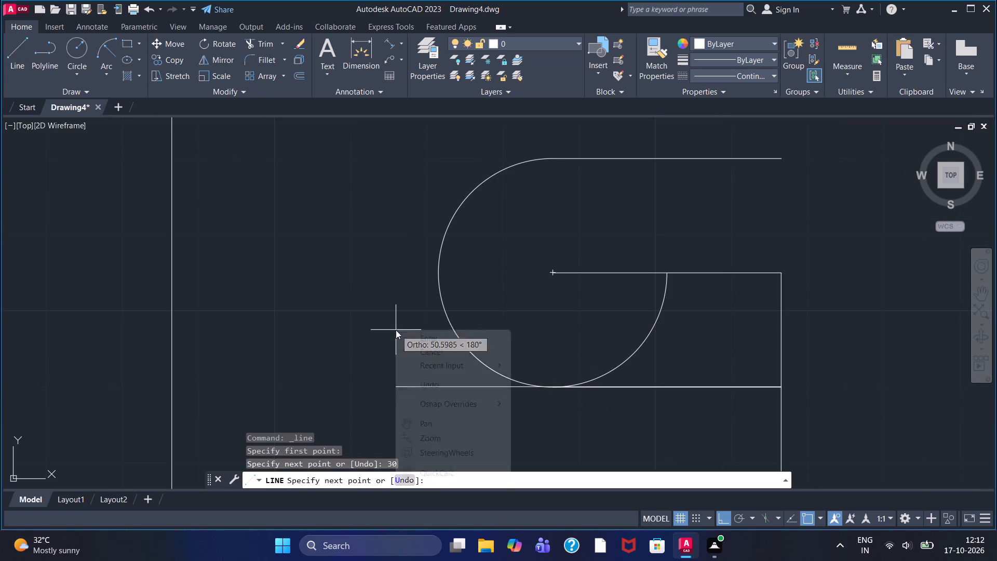
pyautogui.click(419, 339)
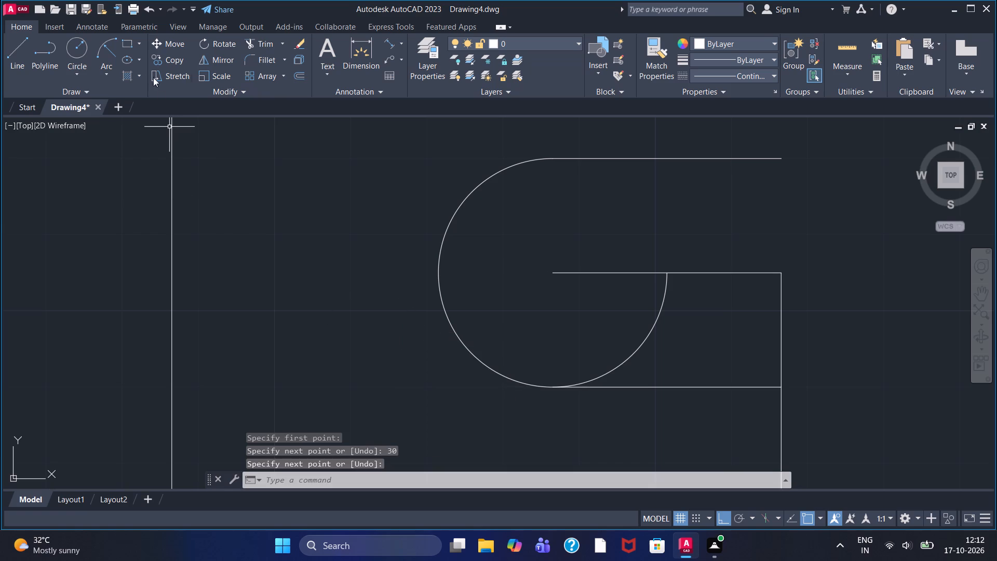
# Trim away the circle's lower right quarter between the middle line and the bottom line.
pyautogui.click(259, 39)
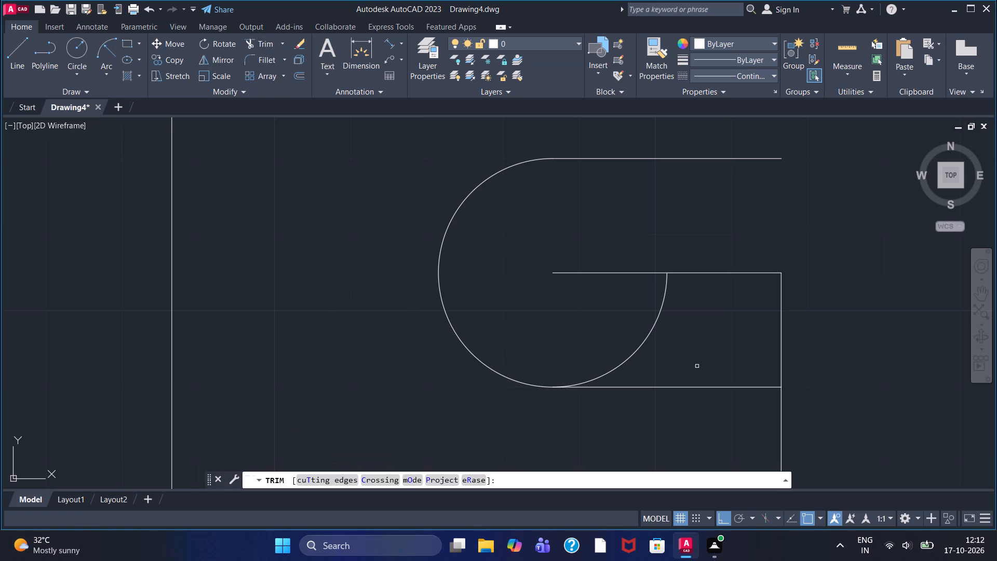
pyautogui.click(641, 342)
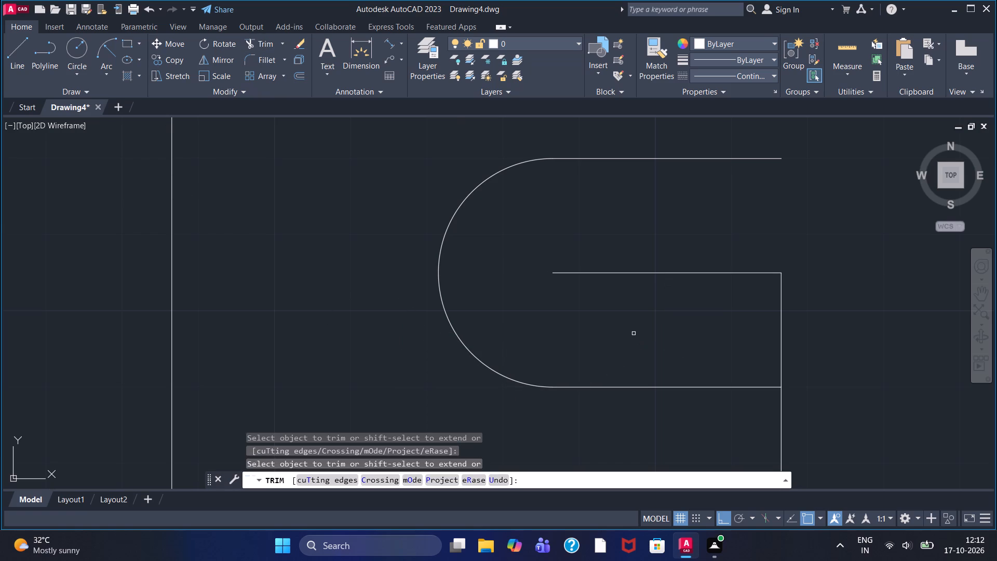
# Draw a vertical line about 152 long upward from the notch's upper right end, continuing with a 30 long horizontal segment to the left.
pyautogui.scroll(-1, 634, 333)
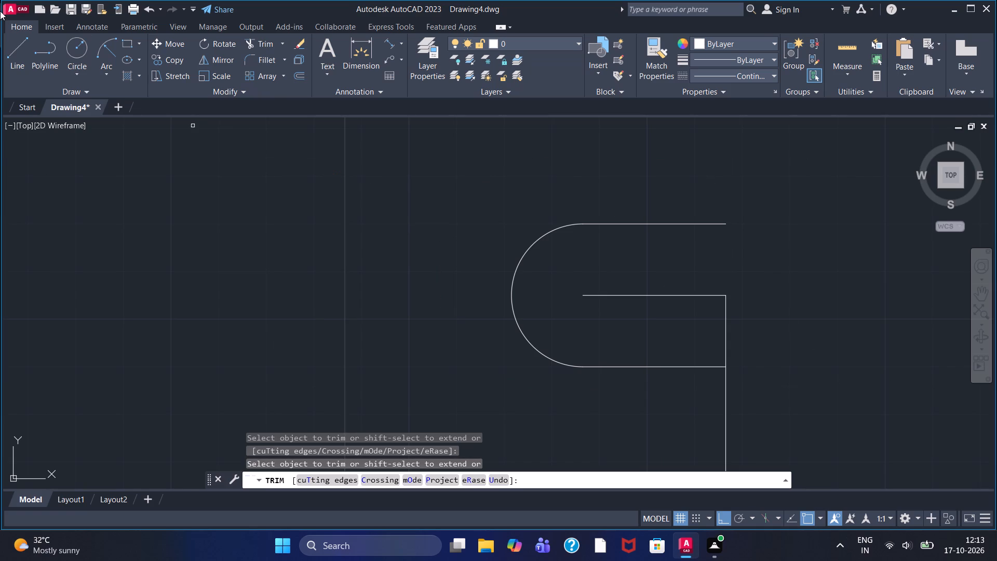
pyautogui.click(12, 48)
pyautogui.moveTo(642, 179); pyautogui.dragTo(611, 301, button='middle')
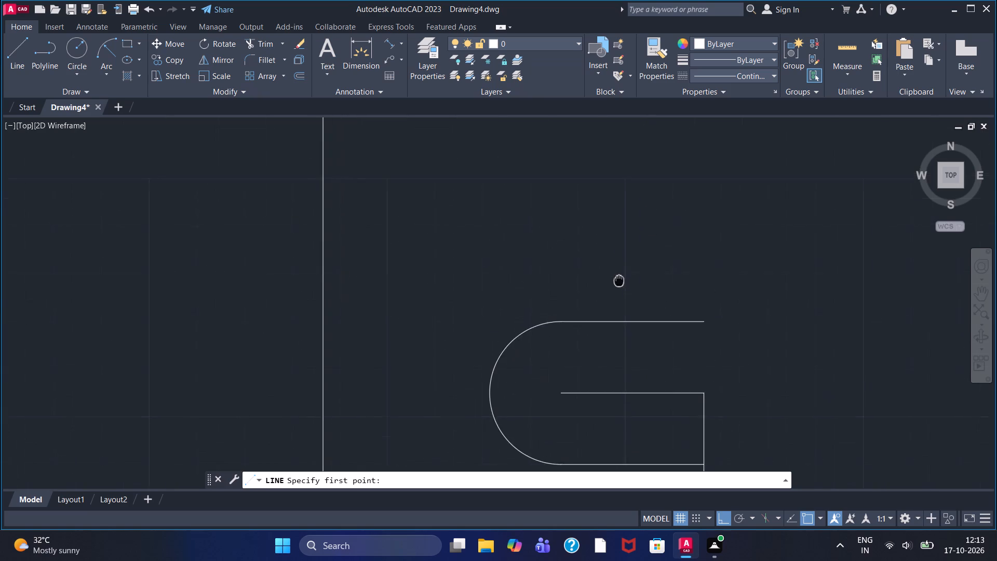
pyautogui.moveTo(695, 346); pyautogui.dragTo(695, 330)
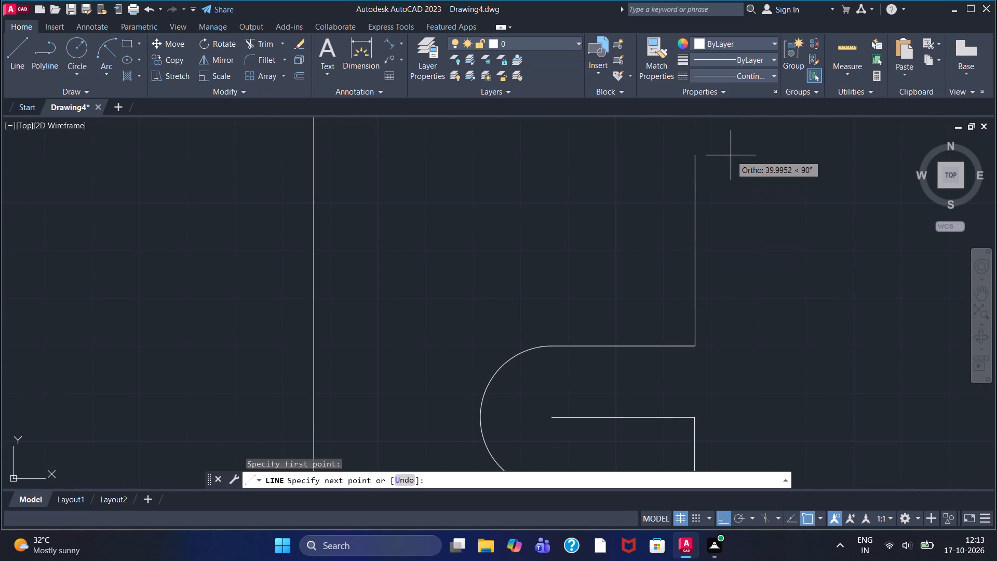
pyautogui.scroll(-3, 731, 155)
pyautogui.moveTo(731, 155); pyautogui.dragTo(744, 315, button='middle')
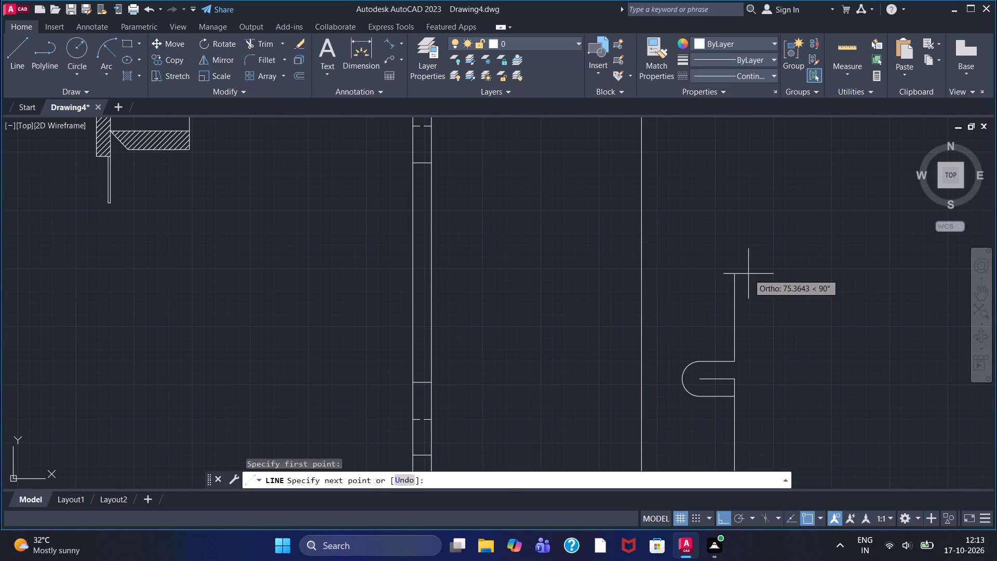
pyautogui.moveTo(770, 213); pyautogui.dragTo(771, 312, button='middle')
pyautogui.scroll(-1, 771, 309)
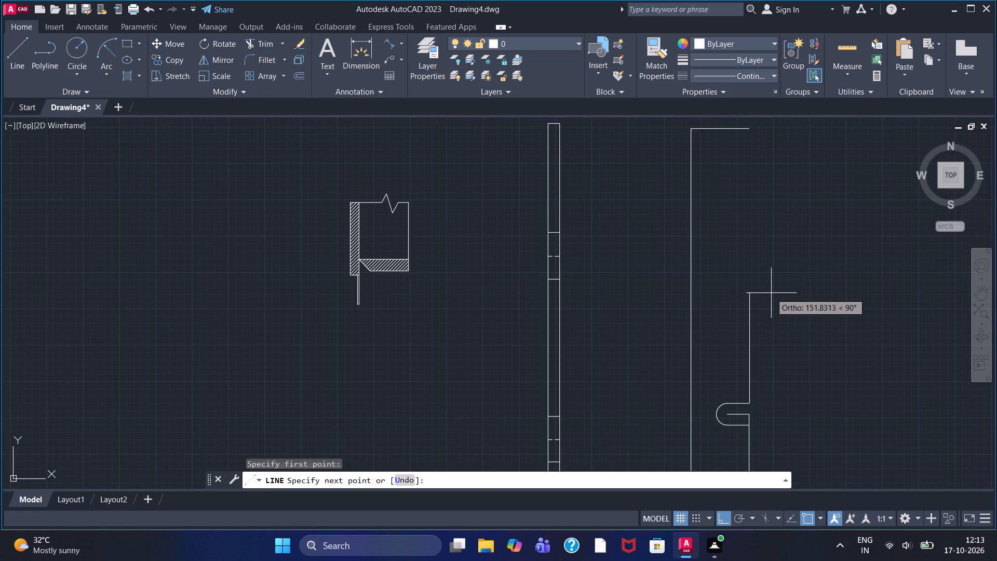
pyautogui.click(771, 293)
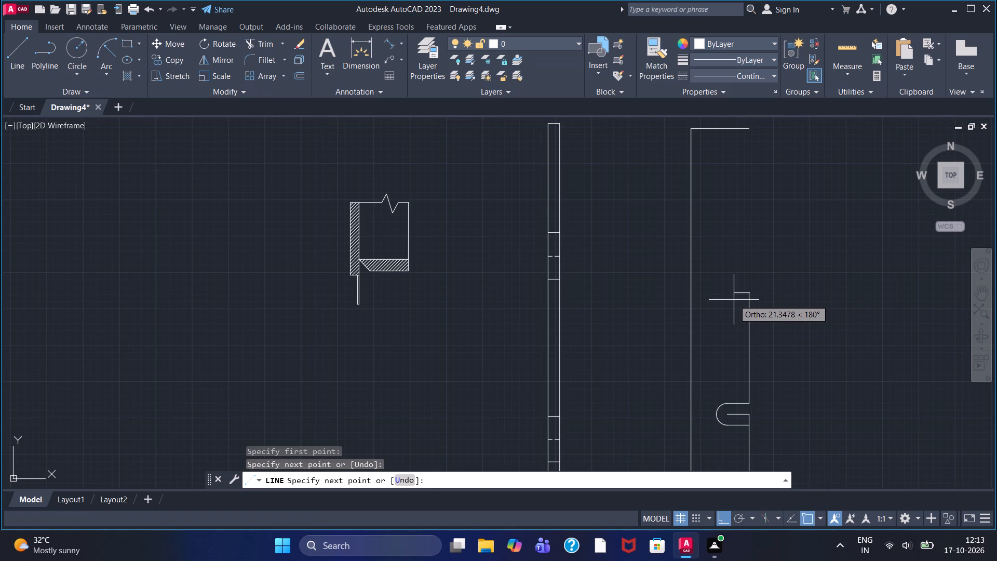
pyautogui.write('30')
pyautogui.press('Return')
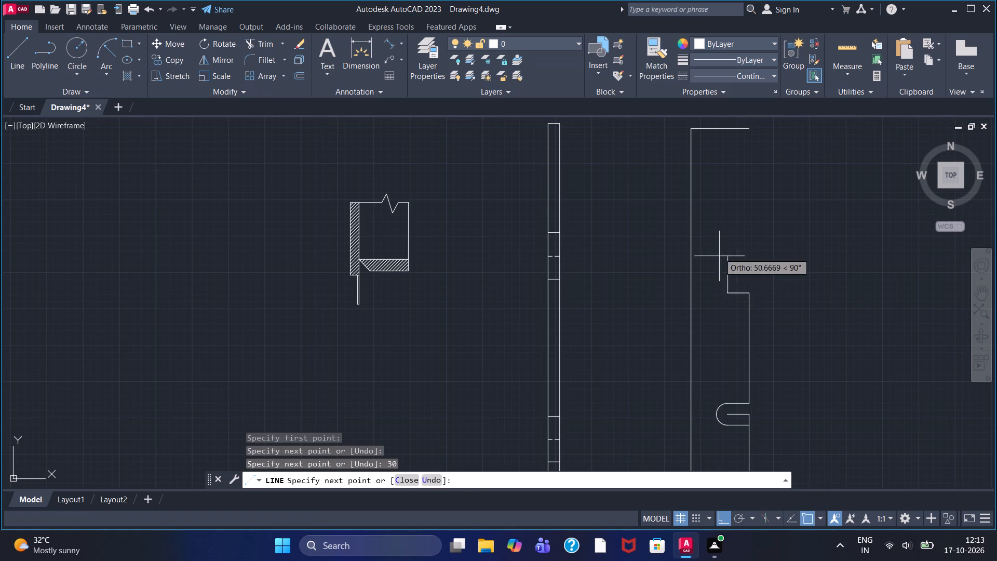
pyautogui.rightClick(719, 248)
pyautogui.click(730, 250)
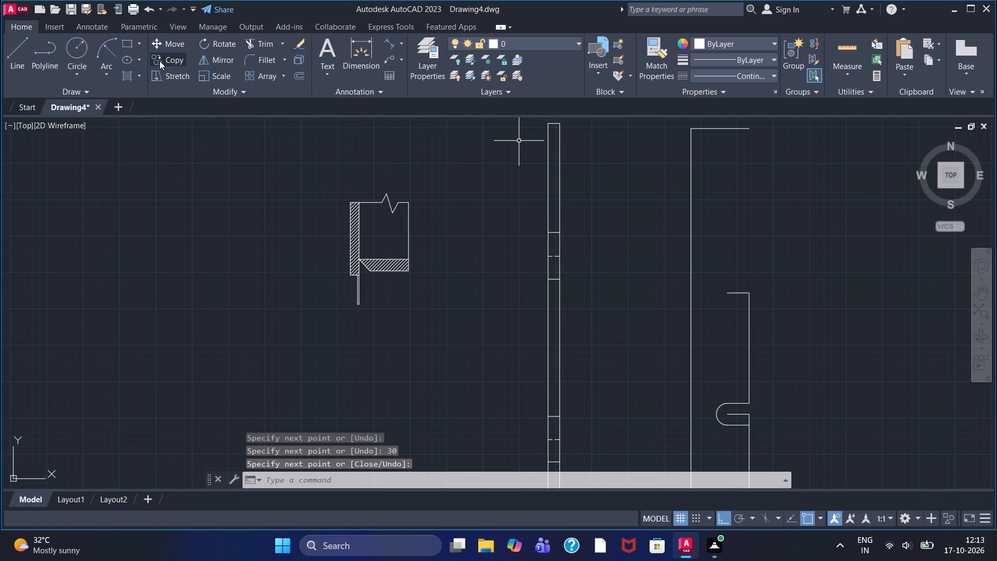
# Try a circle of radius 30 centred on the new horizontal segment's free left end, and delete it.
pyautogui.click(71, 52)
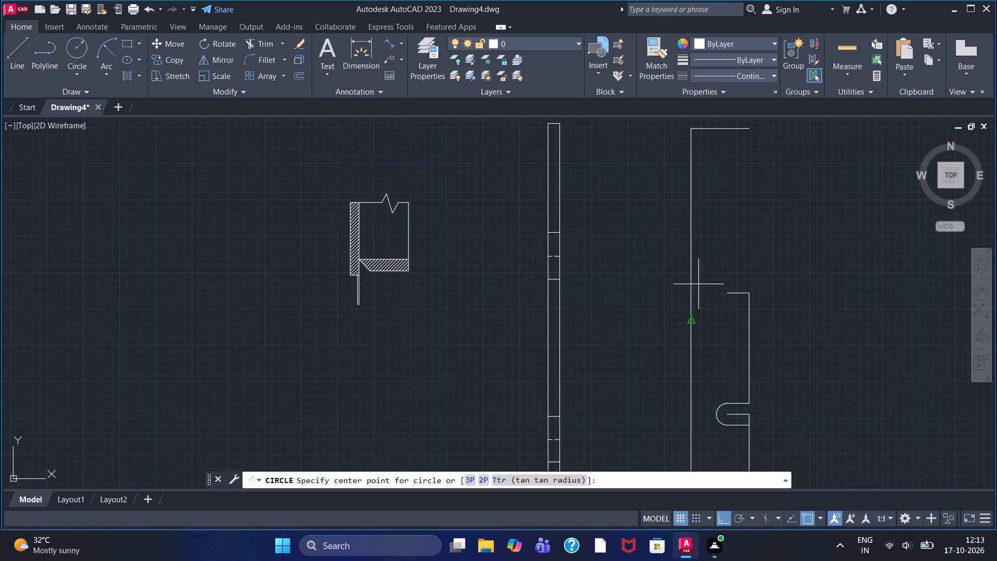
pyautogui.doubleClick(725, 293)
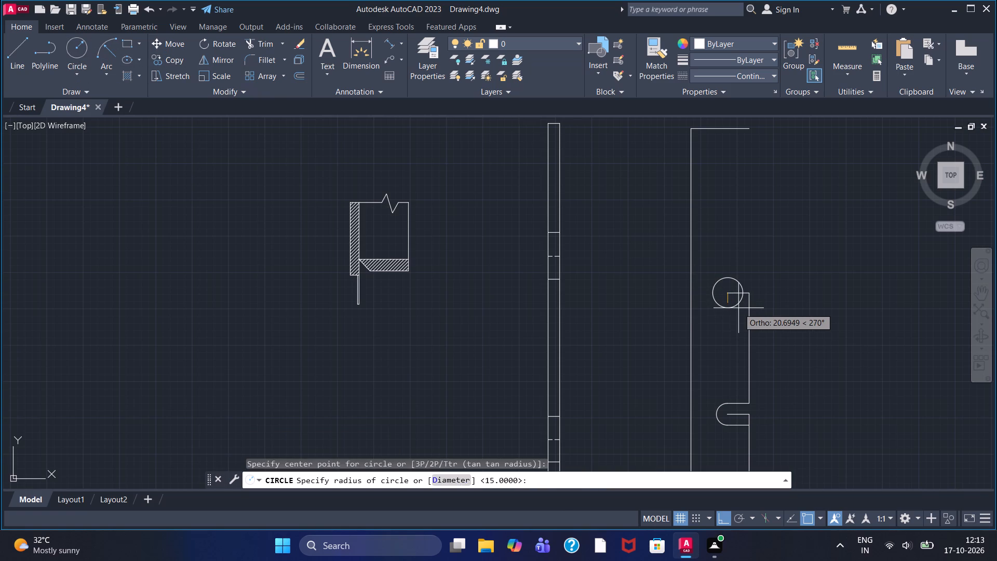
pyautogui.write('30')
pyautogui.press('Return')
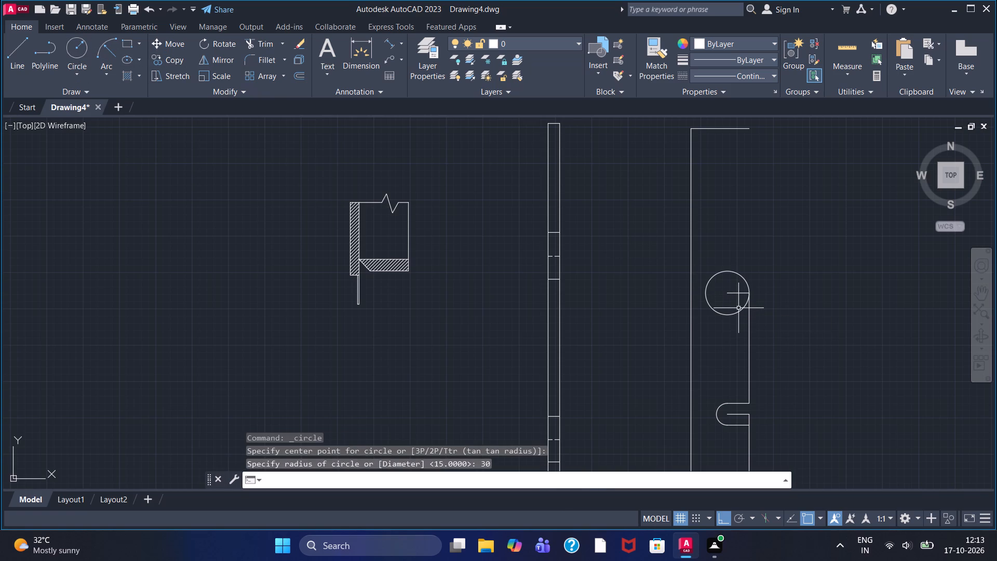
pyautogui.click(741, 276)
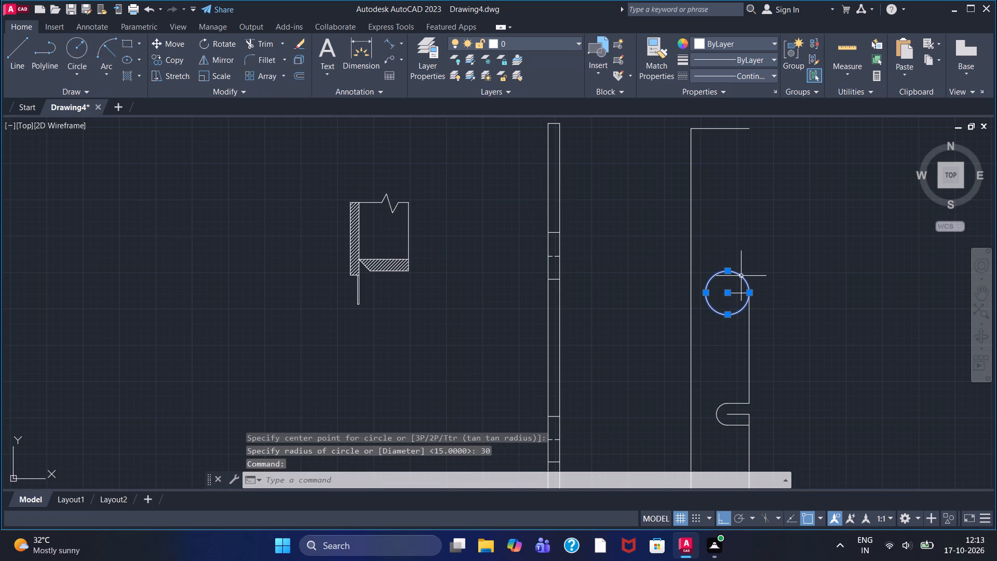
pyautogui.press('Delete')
# Draw a circle of radius 15 centred on the upper horizontal segment's free left end.
pyautogui.click(85, 53)
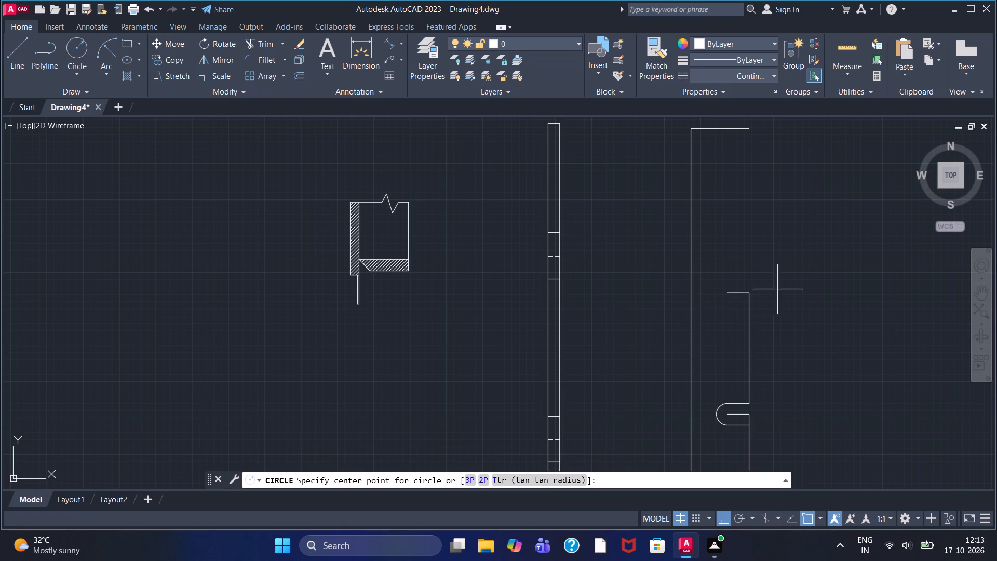
pyautogui.click(726, 289)
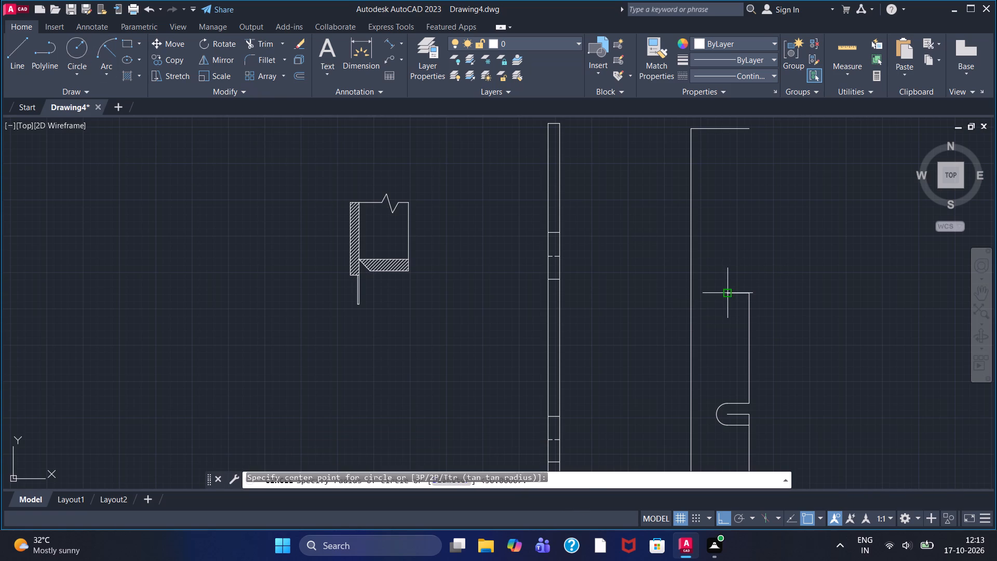
pyautogui.write('15')
pyautogui.press('Return')
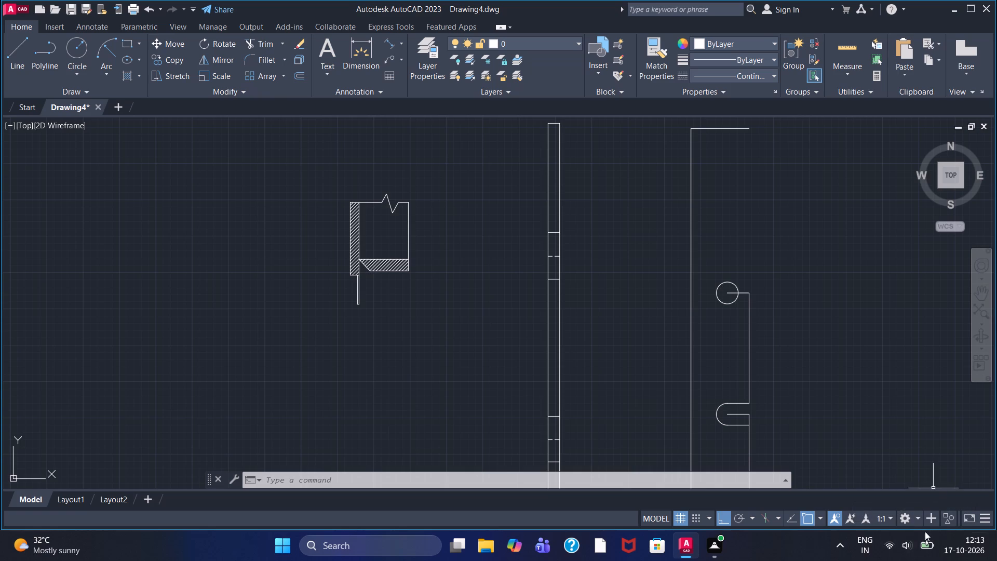
# Draw a 30 long horizontal line to the right from the upper circle's top quadrant point.
pyautogui.click(22, 52)
pyautogui.scroll(3, 719, 280)
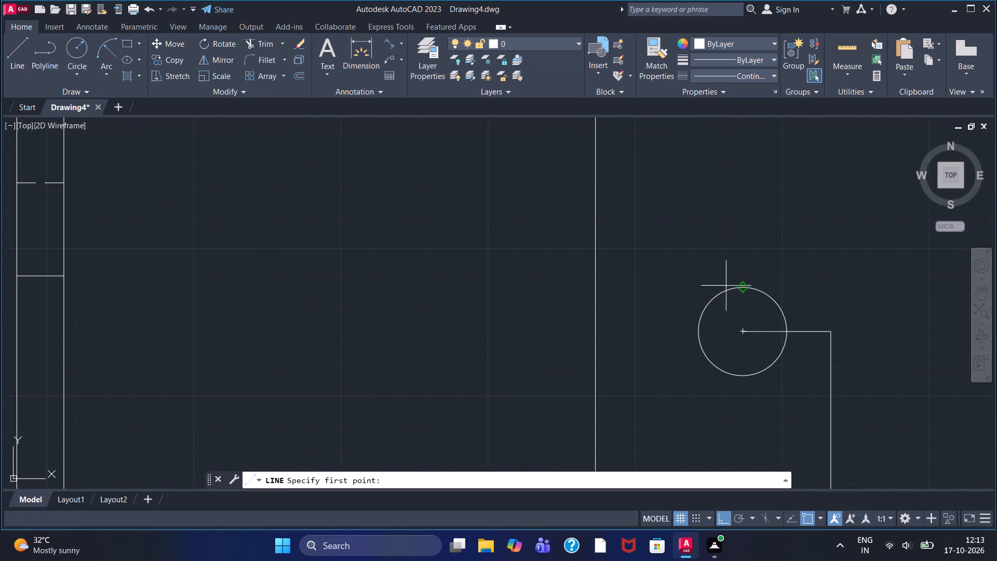
pyautogui.click(744, 286)
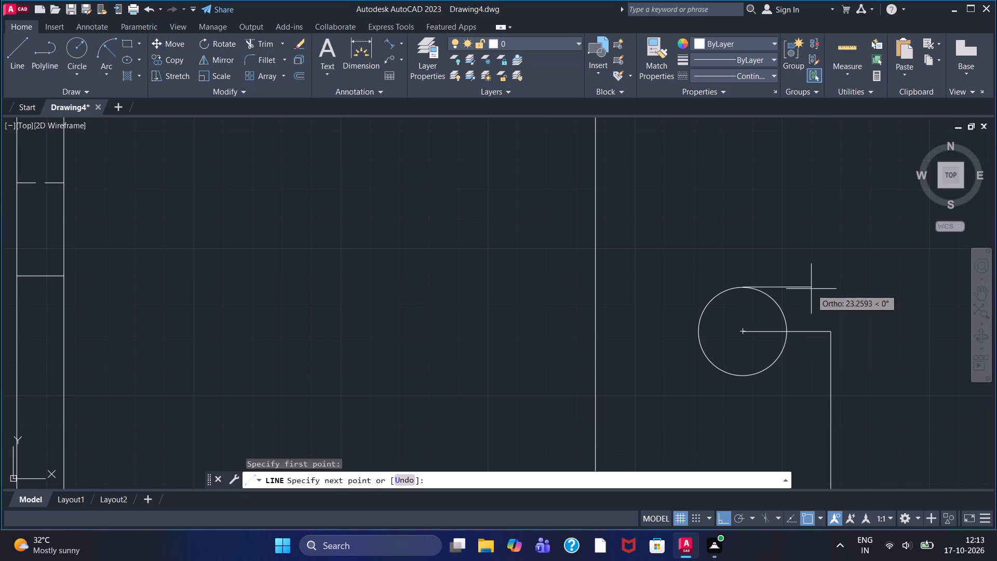
pyautogui.write('30')
pyautogui.press('Return')
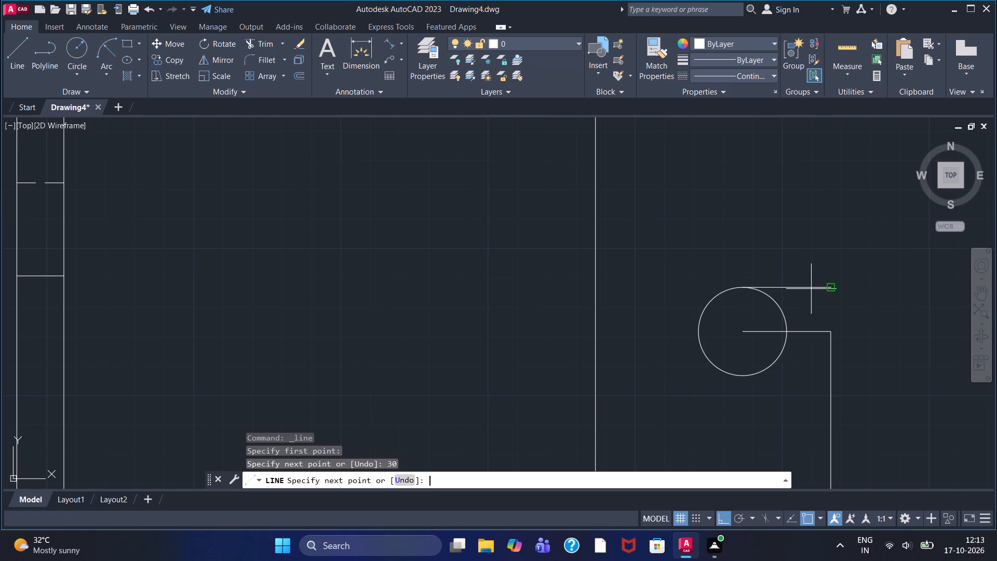
pyautogui.rightClick(806, 238)
pyautogui.click(813, 243)
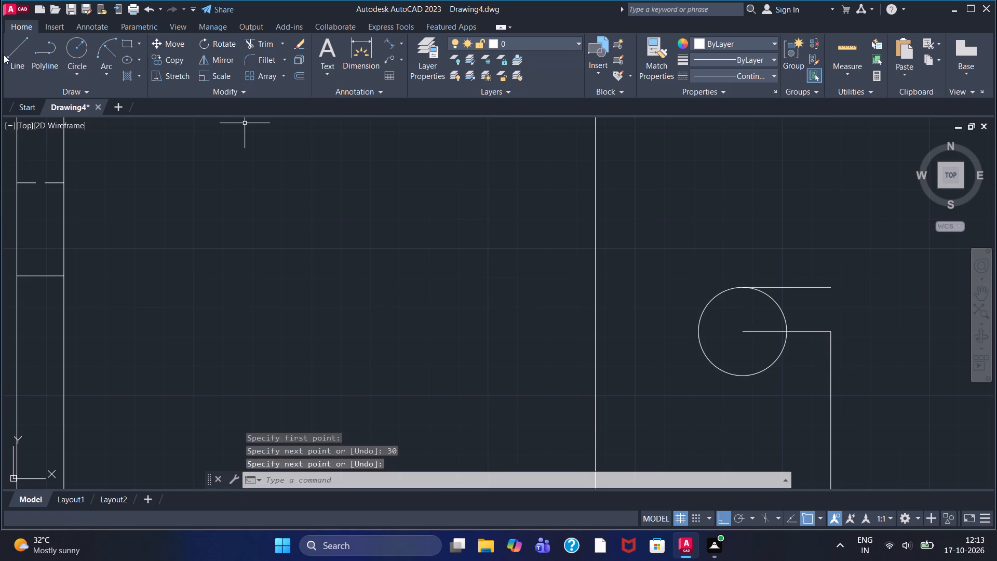
# Draw a 30 long horizontal line to the right from the upper circle's bottom quadrant point.
pyautogui.click(6, 54)
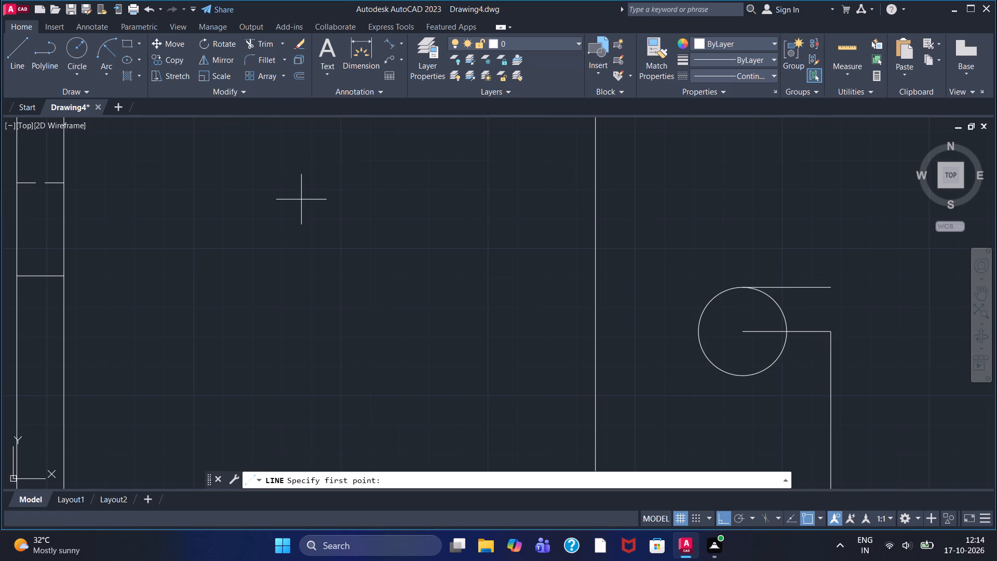
pyautogui.click(742, 377)
pyautogui.write('30')
pyautogui.press('Return')
pyautogui.rightClick(661, 205)
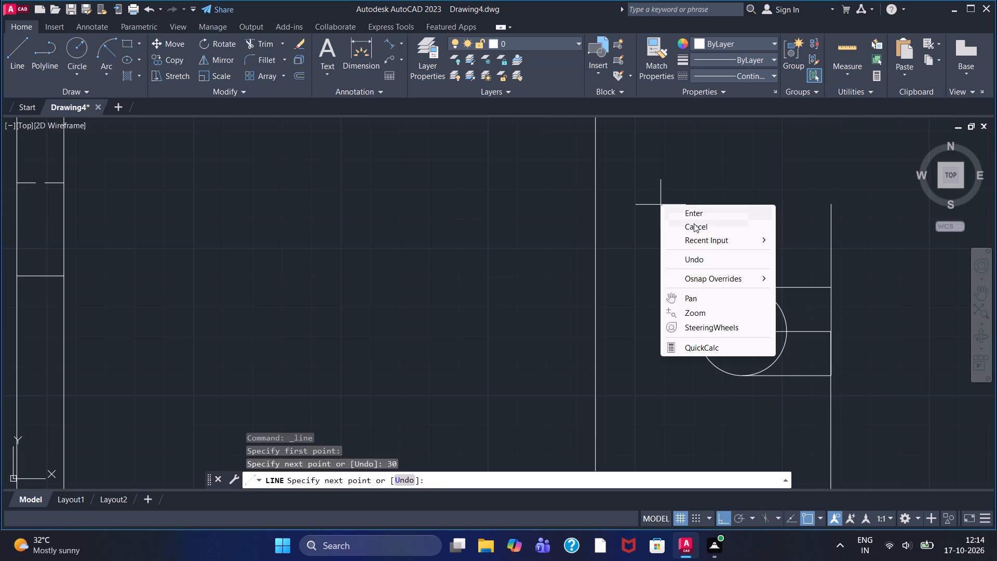
pyautogui.click(695, 216)
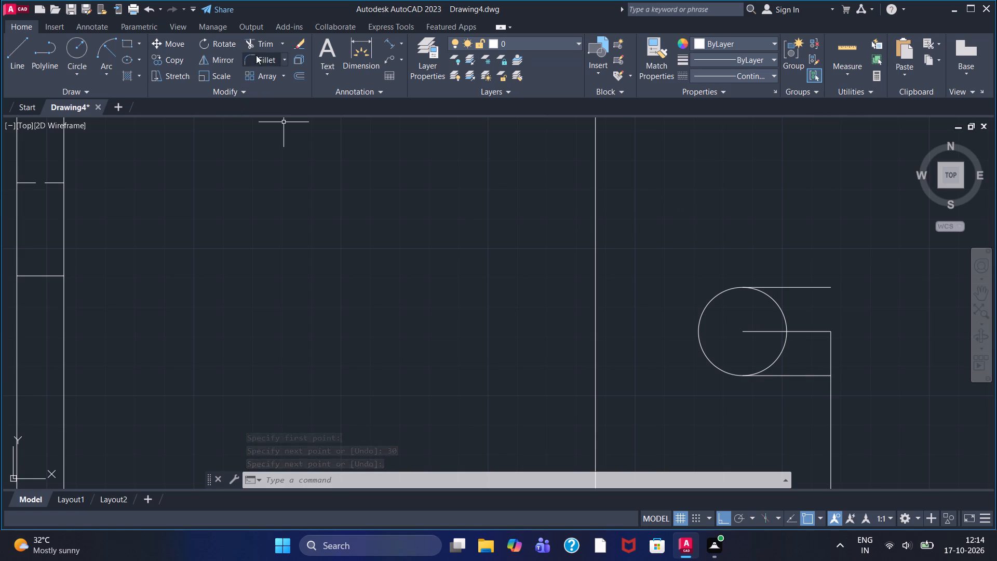
# Trim away the right half of the upper circle and remove its middle horizontal line, leaving an open rounded notch.
pyautogui.click(254, 41)
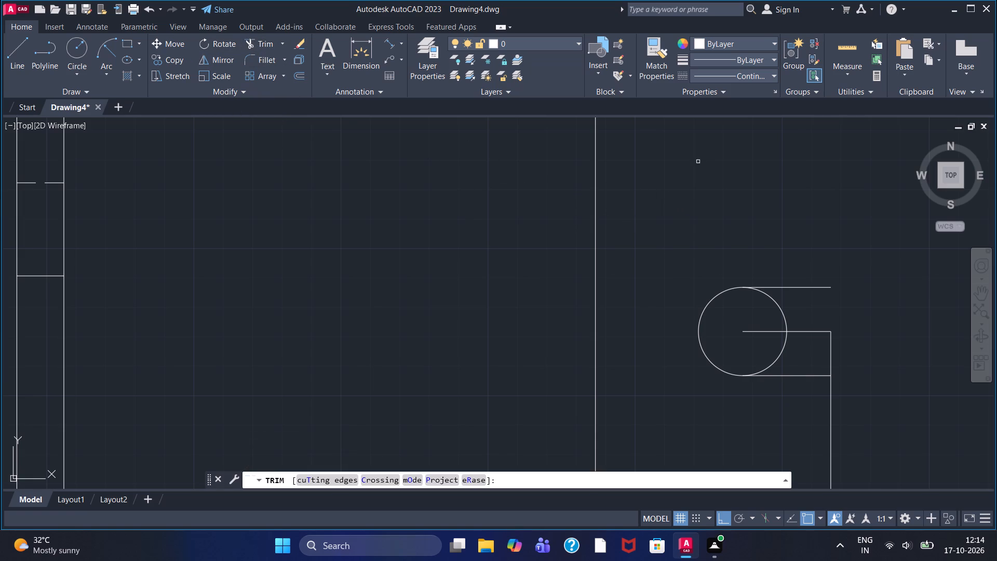
pyautogui.click(767, 298)
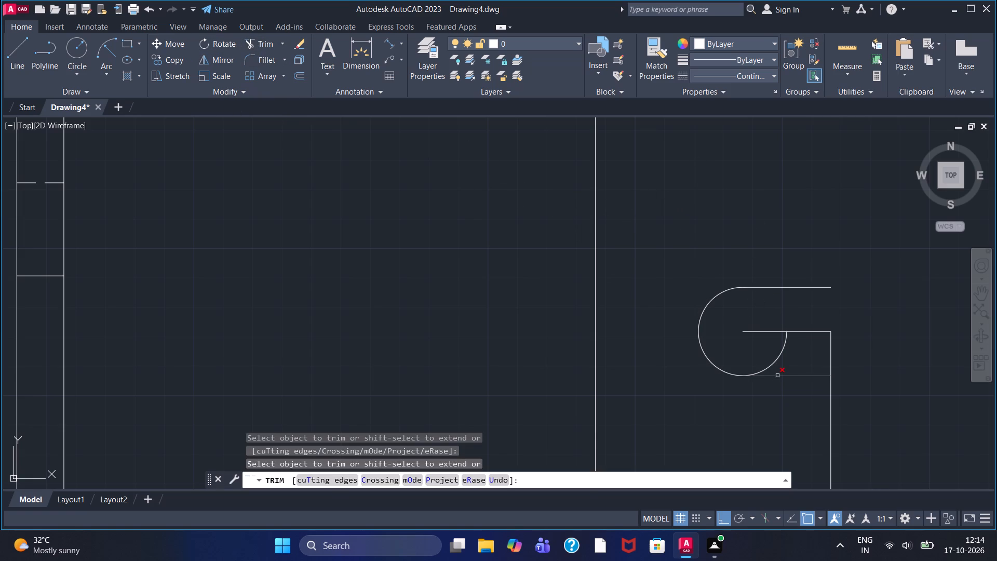
pyautogui.click(776, 359)
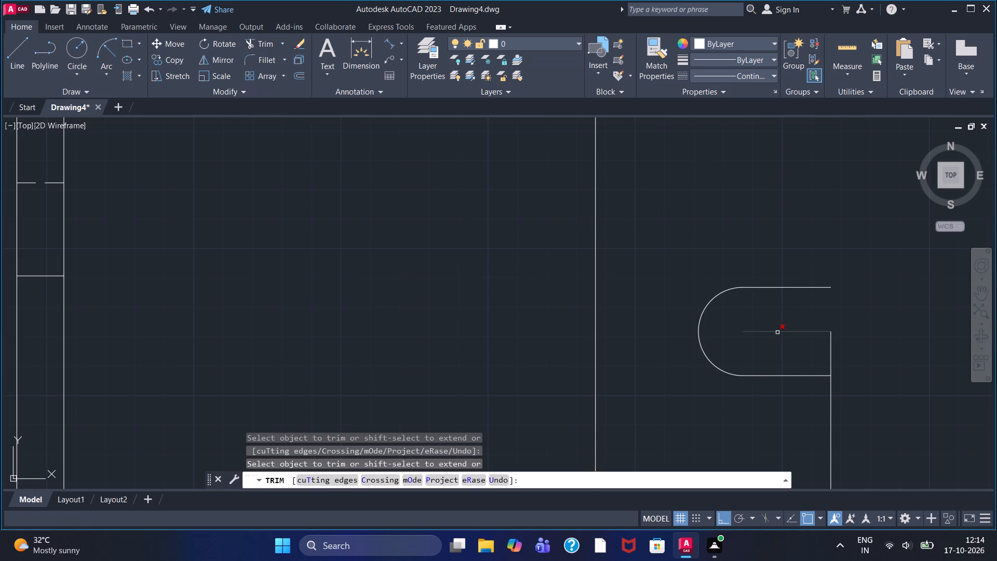
pyautogui.click(777, 332)
# Draw a line about 107 up from the upper notch's top right end, continued by a 30 long horizontal segment to the left.
pyautogui.click(8, 65)
pyautogui.scroll(-1, 636, 257)
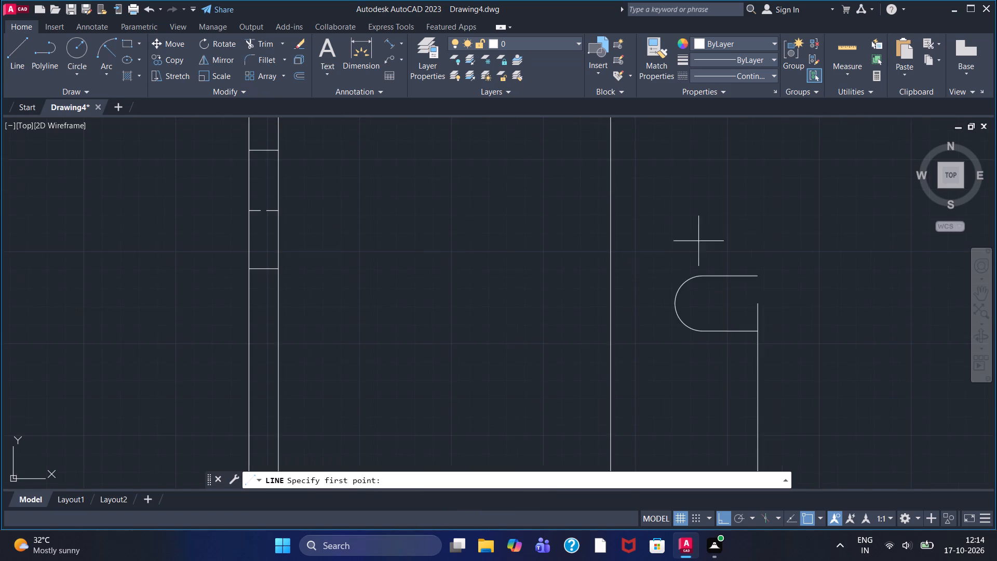
pyautogui.scroll(-2, 740, 234)
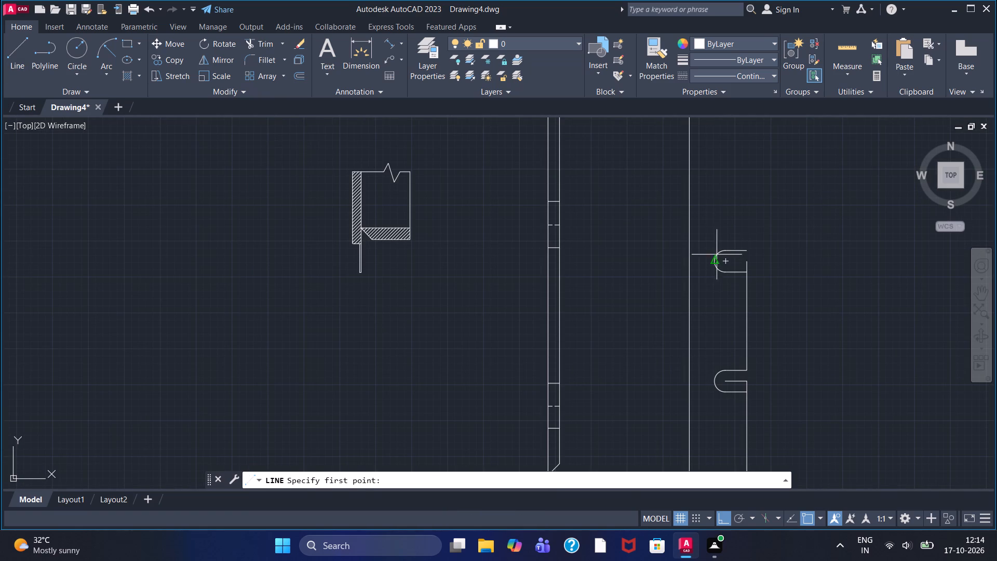
pyautogui.click(747, 252)
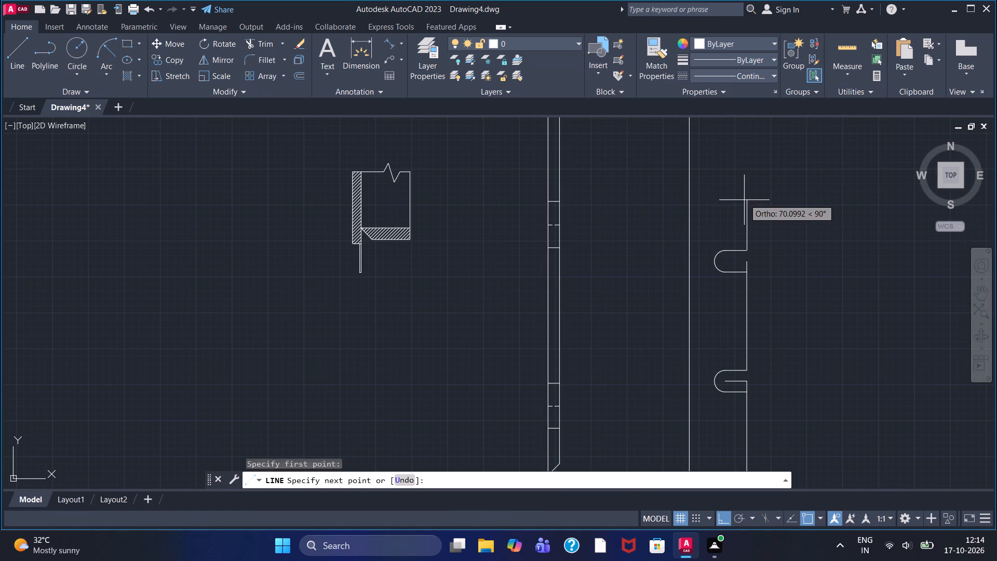
pyautogui.scroll(-1, 741, 191)
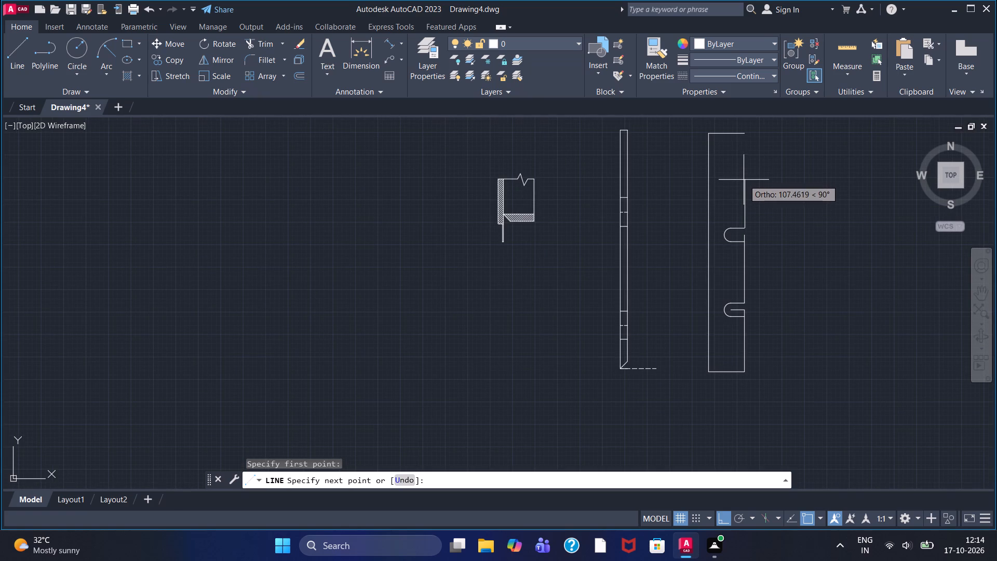
pyautogui.click(744, 180)
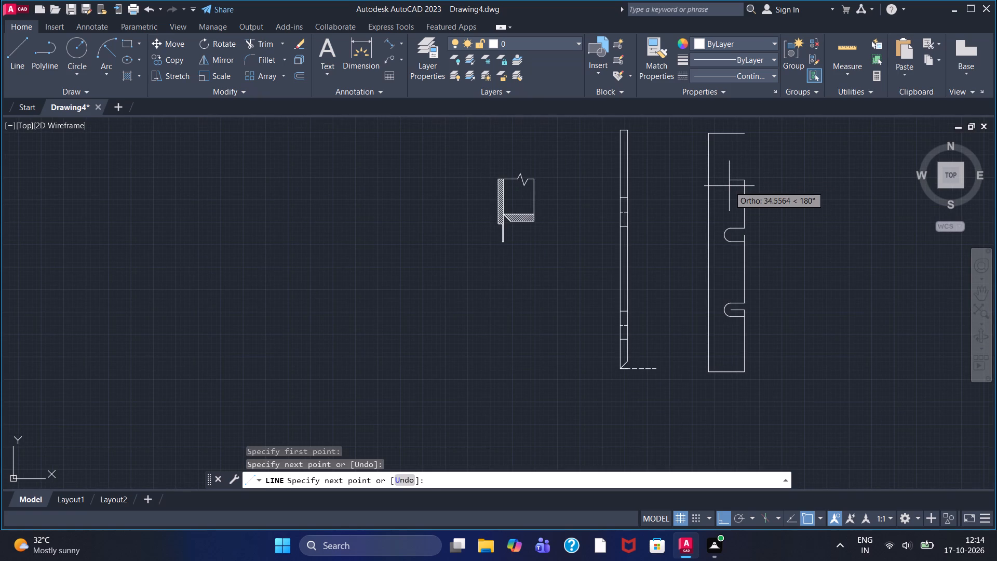
pyautogui.write('30')
pyautogui.press('Return')
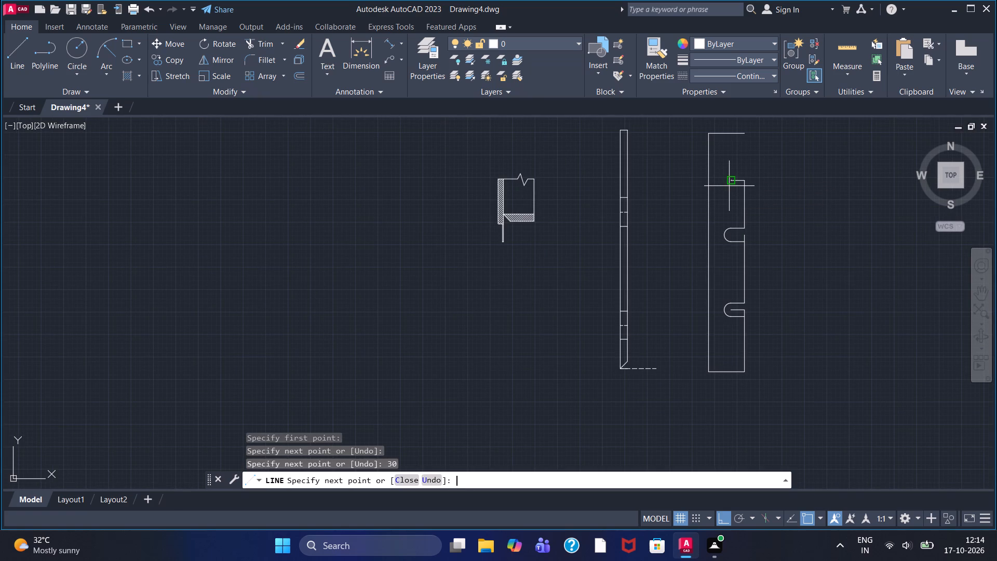
pyautogui.rightClick(724, 202)
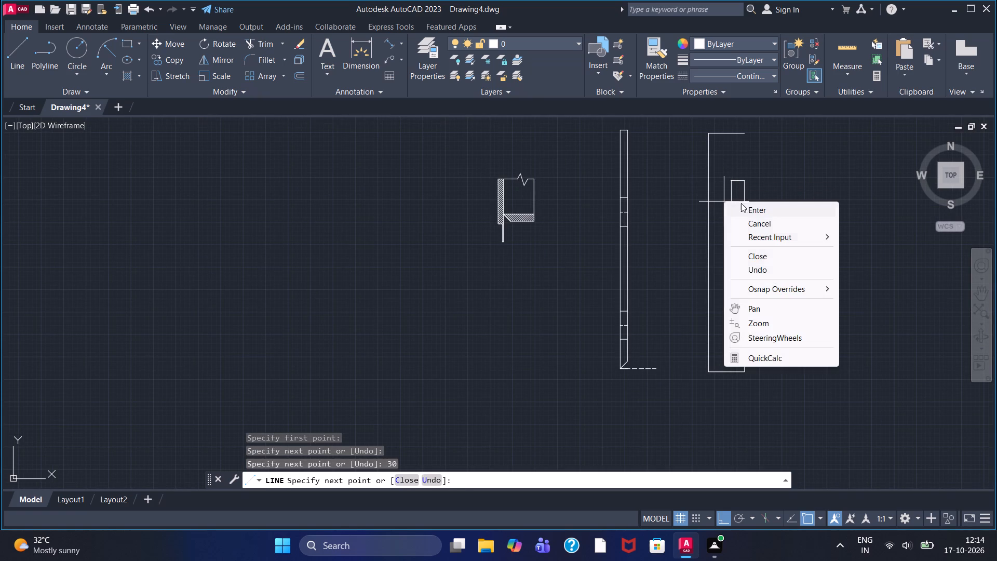
pyautogui.click(745, 206)
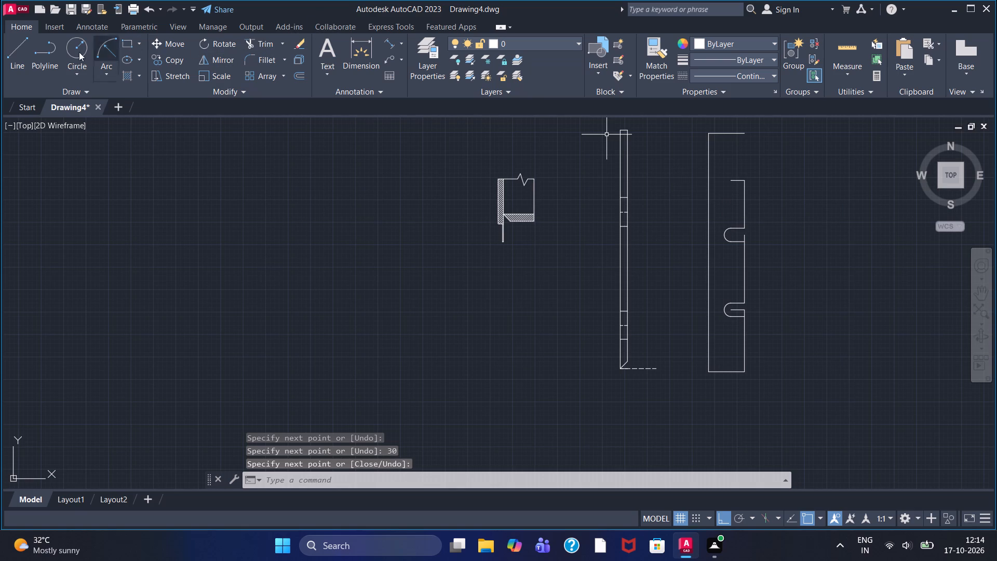
# Draw a circle of radius 15 centred on the new 30 long segment's free left end.
pyautogui.doubleClick(65, 52)
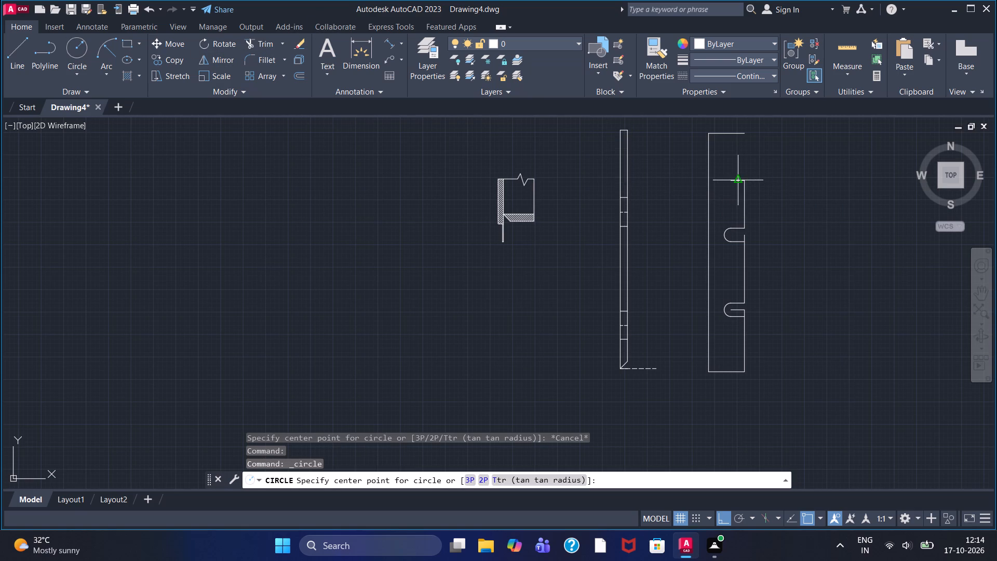
pyautogui.click(732, 182)
pyautogui.write('15')
pyautogui.press('Return')
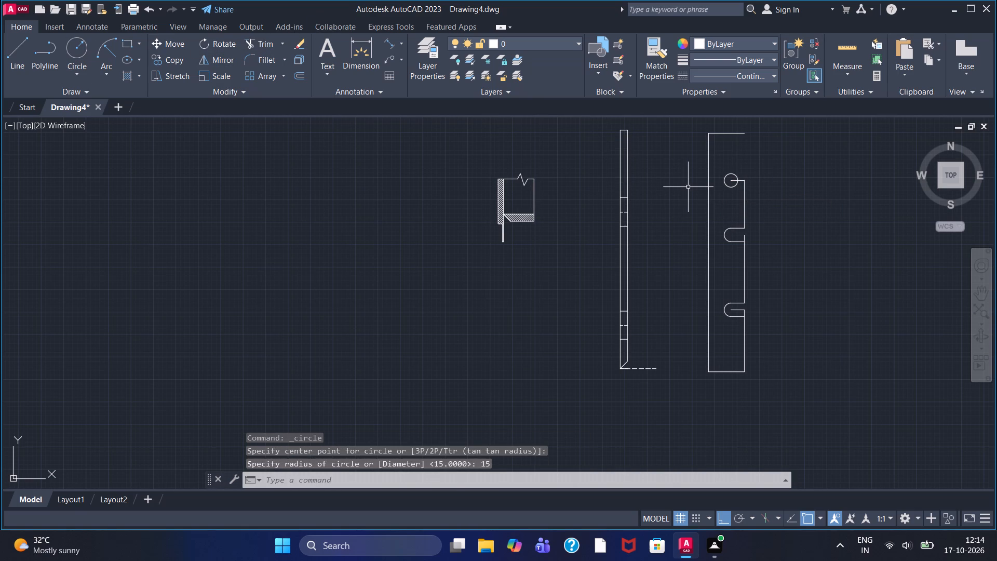
# Draw a 30 long horizontal line to the right from the new circle's top quadrant point.
pyautogui.click(26, 62)
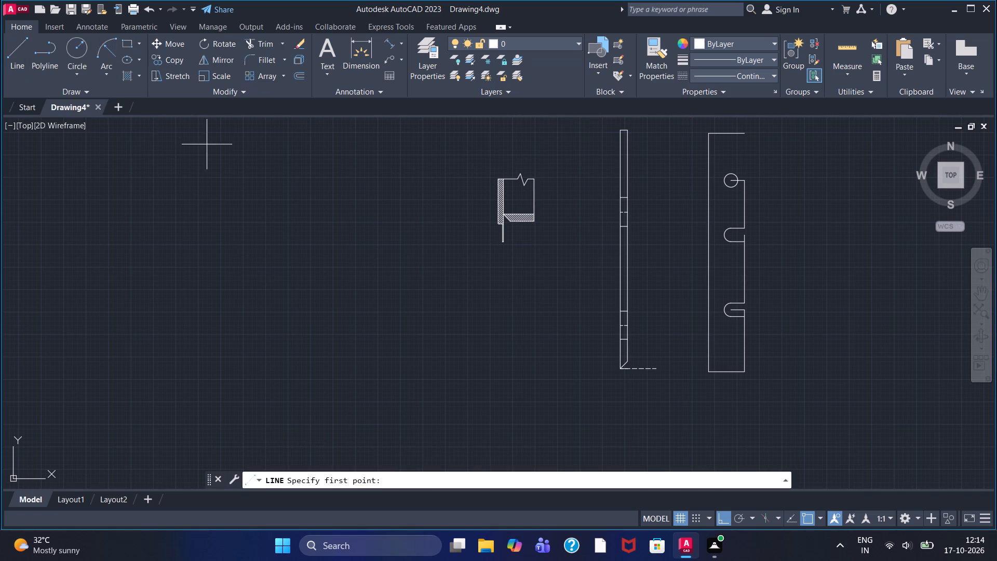
pyautogui.scroll(3, 721, 180)
pyautogui.click(755, 156)
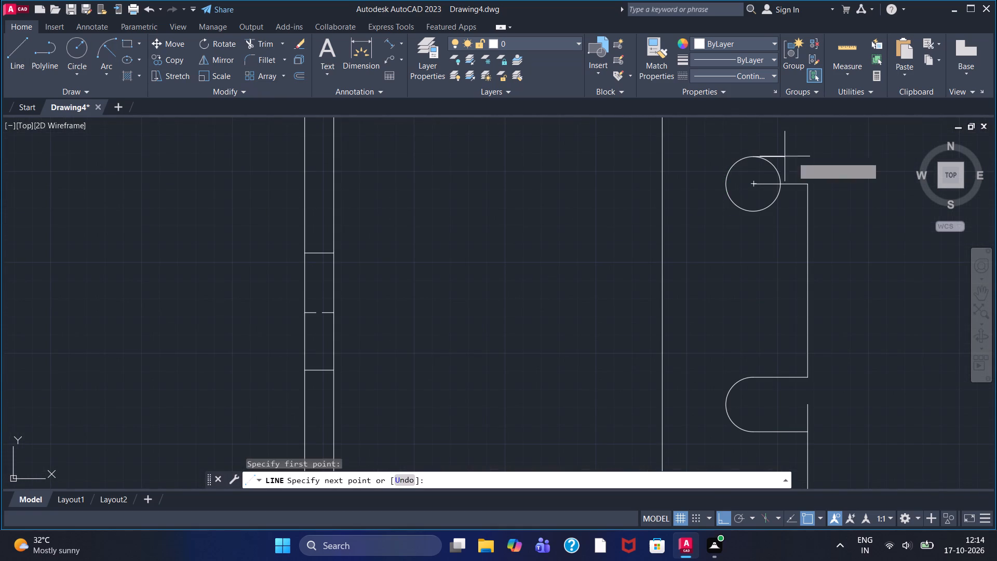
pyautogui.write('30')
pyautogui.press('Return')
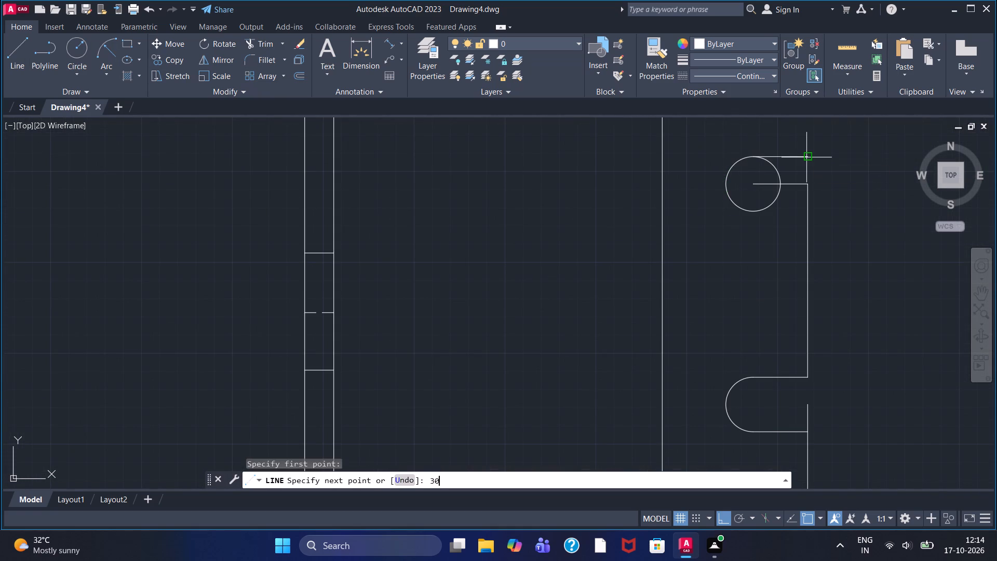
pyautogui.rightClick(841, 162)
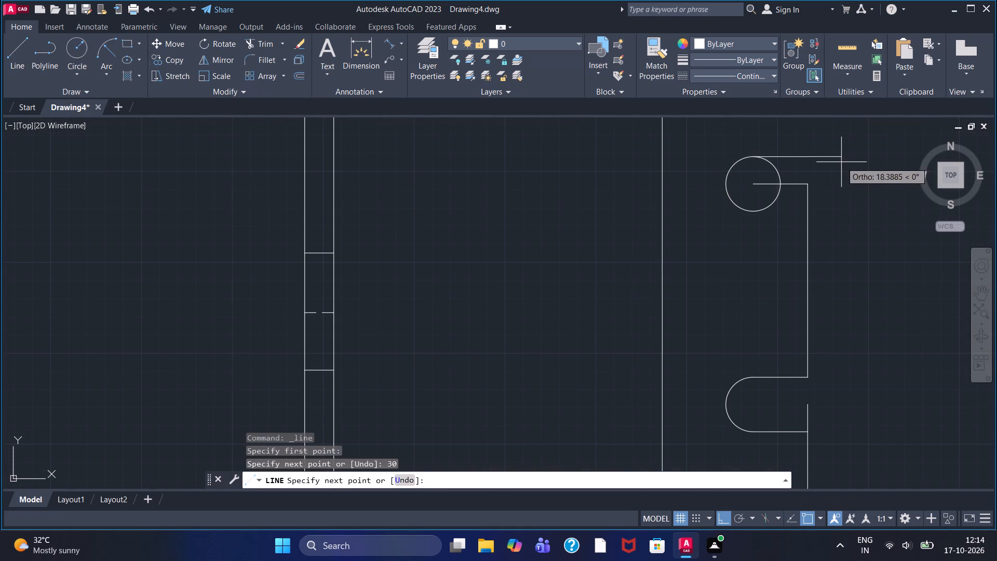
pyautogui.click(853, 168)
# Draw a 30 long horizontal line to the right from the new circle's bottom quadrant point.
pyautogui.click(10, 67)
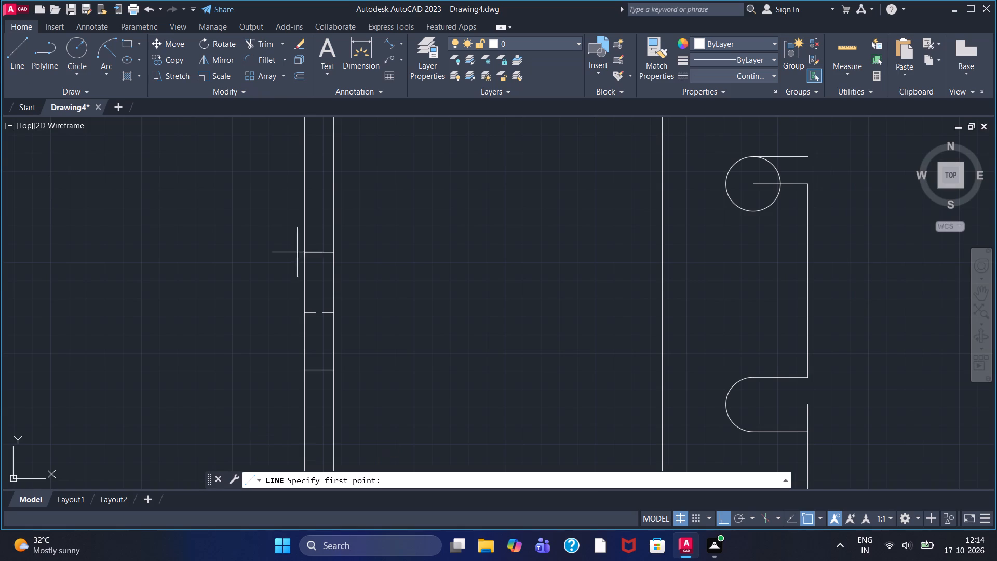
pyautogui.doubleClick(755, 212)
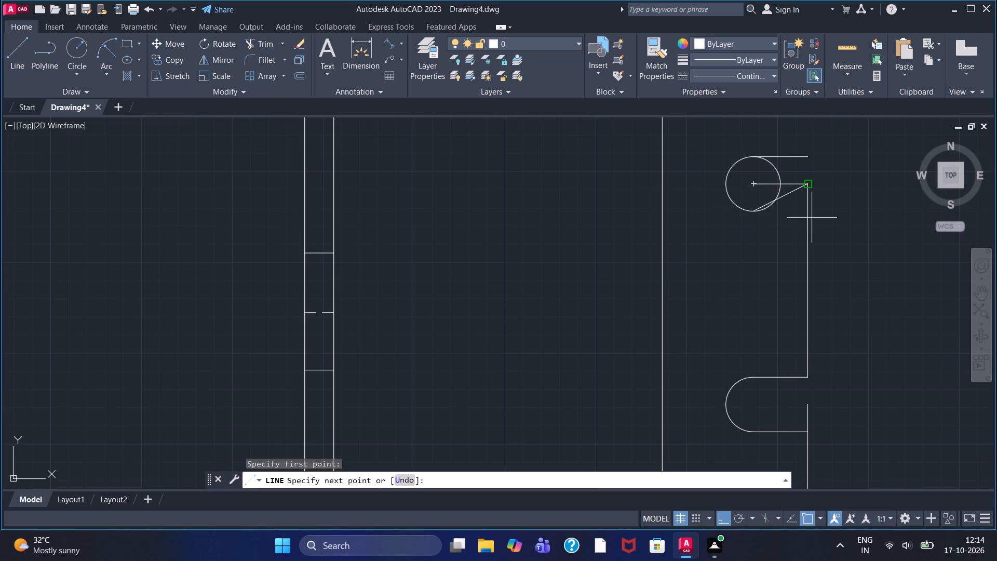
pyautogui.write('30')
pyautogui.press('Return')
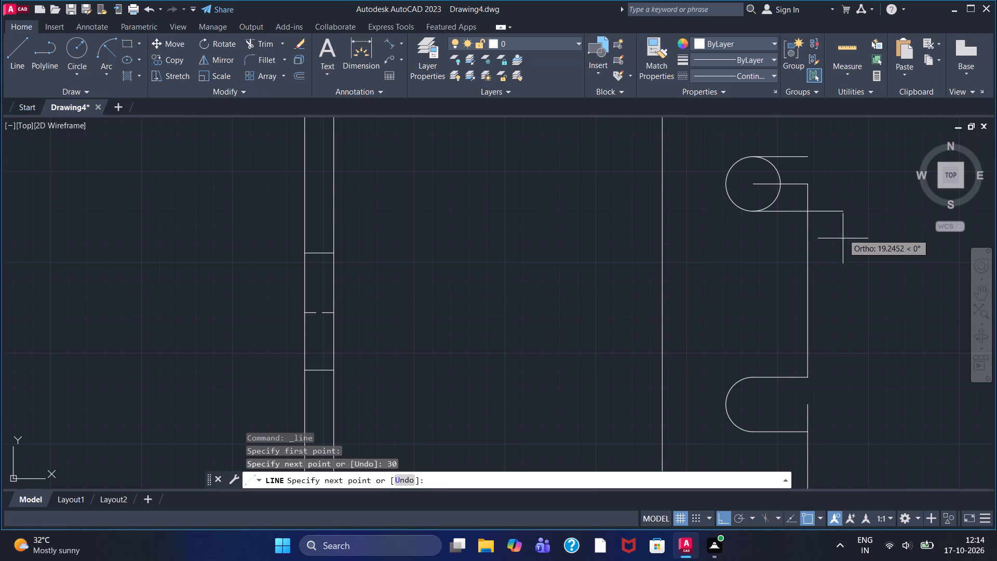
pyautogui.rightClick(846, 241)
pyautogui.click(871, 250)
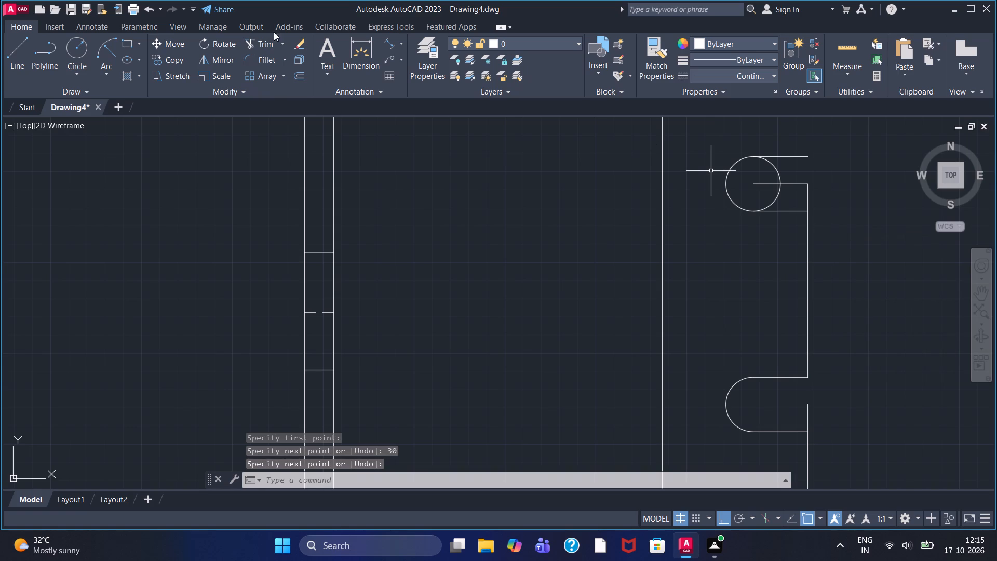
# Trim away the right half of the topmost circle and remove its middle horizontal line to form a third rounded notch.
pyautogui.click(250, 42)
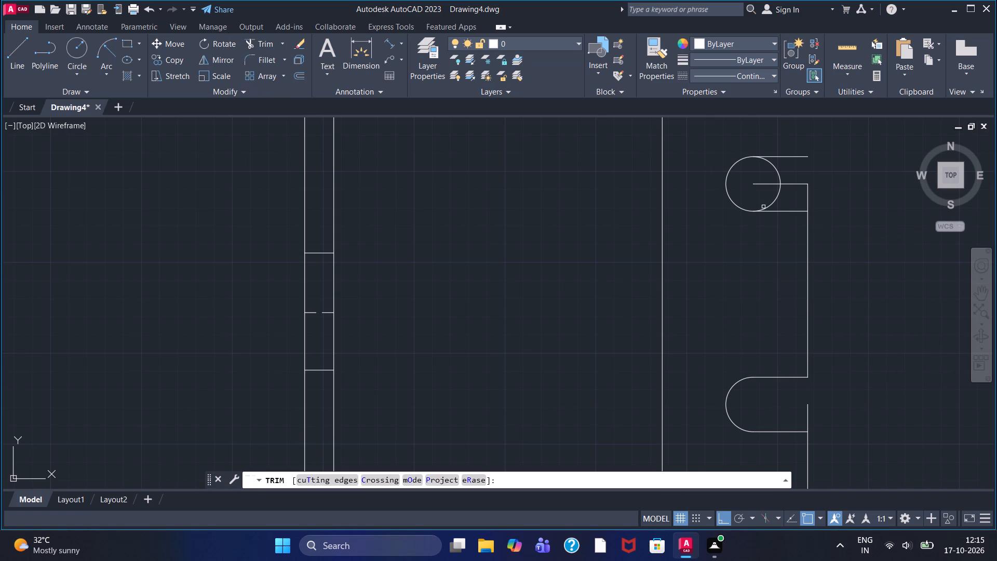
pyautogui.click(776, 196)
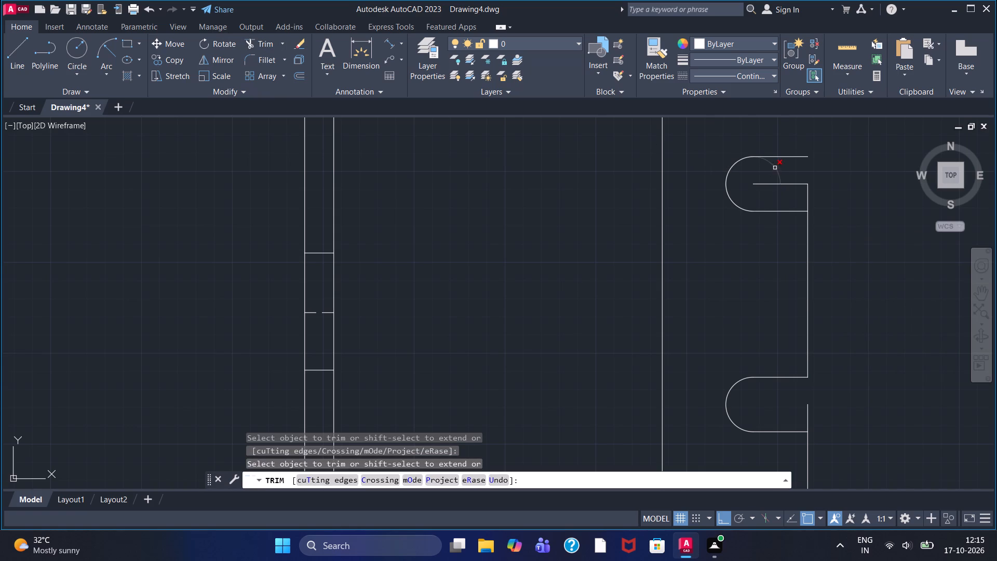
pyautogui.click(775, 168)
pyautogui.click(763, 184)
# Close the view's right side with a vertical line from the topmost notch's upper end to the top edge's right end.
pyautogui.scroll(-1, 754, 186)
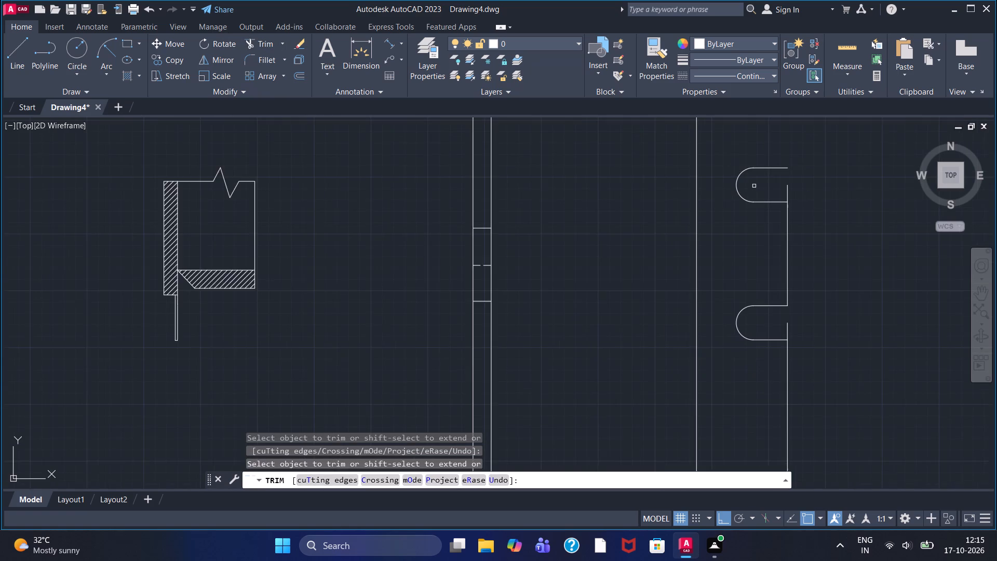
pyautogui.scroll(-1, 754, 186)
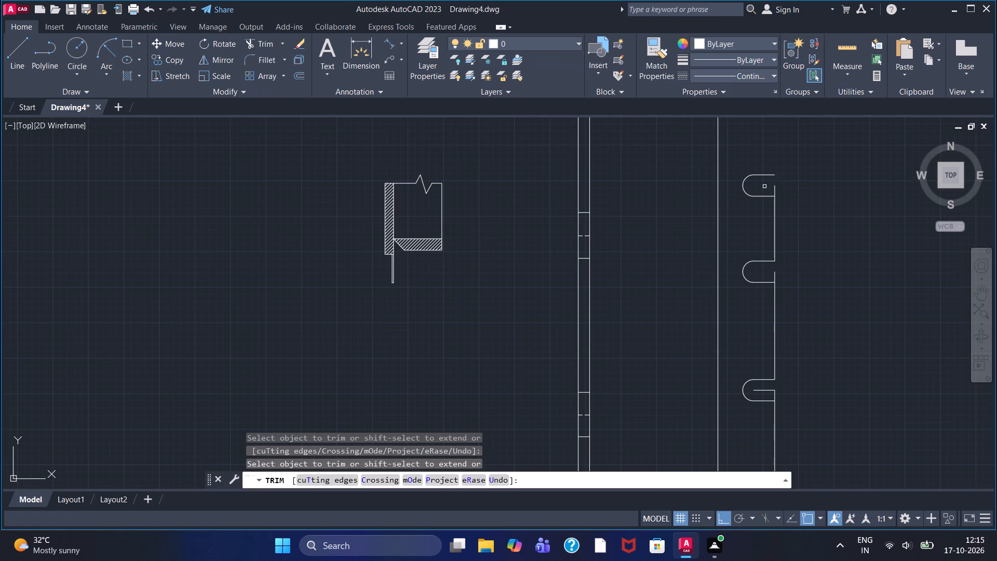
pyautogui.moveTo(645, 166); pyautogui.dragTo(644, 175, button='middle')
pyautogui.moveTo(644, 175); pyautogui.dragTo(638, 253, button='middle')
pyautogui.click(8, 55)
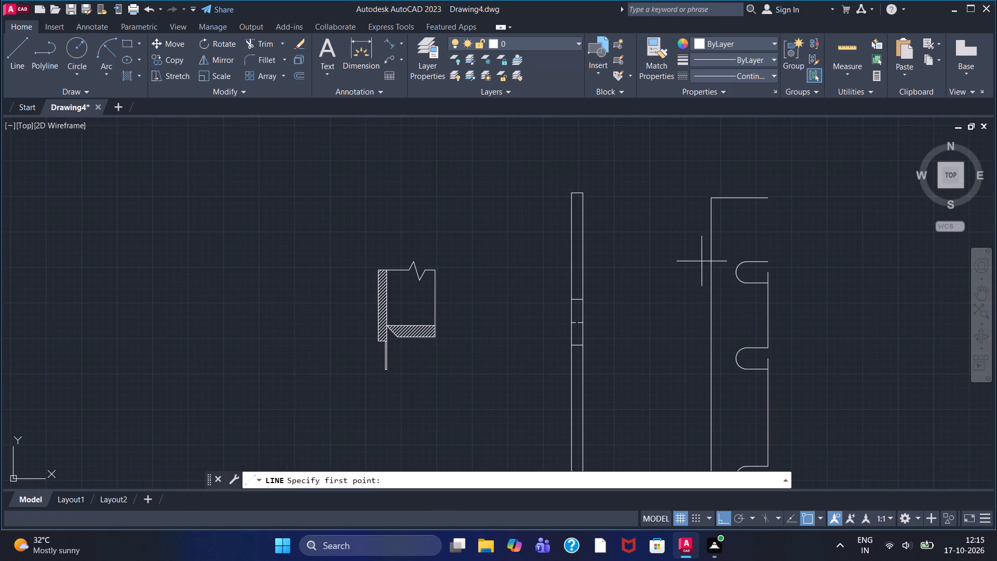
pyautogui.click(767, 261)
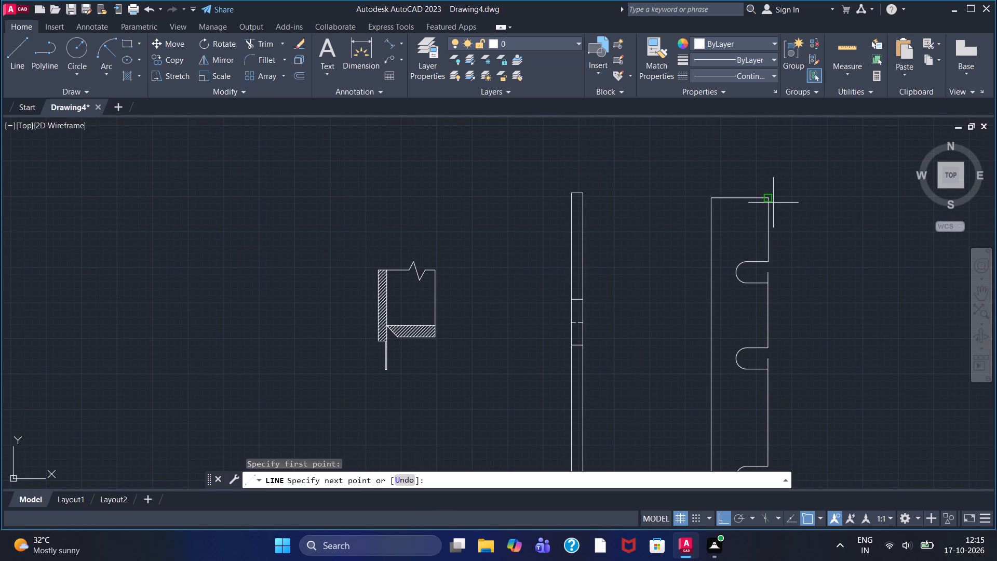
pyautogui.doubleClick(773, 203)
pyautogui.rightClick(779, 183)
pyautogui.click(800, 191)
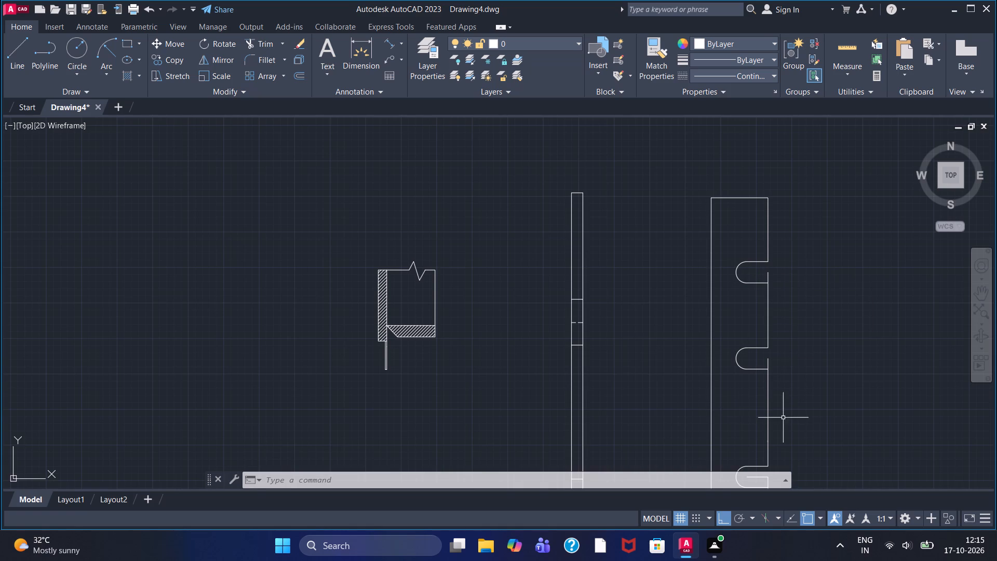
# Trim the leftover vertical stubs across the mouths of all three notches and remove the lowest notch's middle line.
pyautogui.moveTo(270, 44); pyautogui.dragTo(270, 56)
pyautogui.scroll(2, 771, 283)
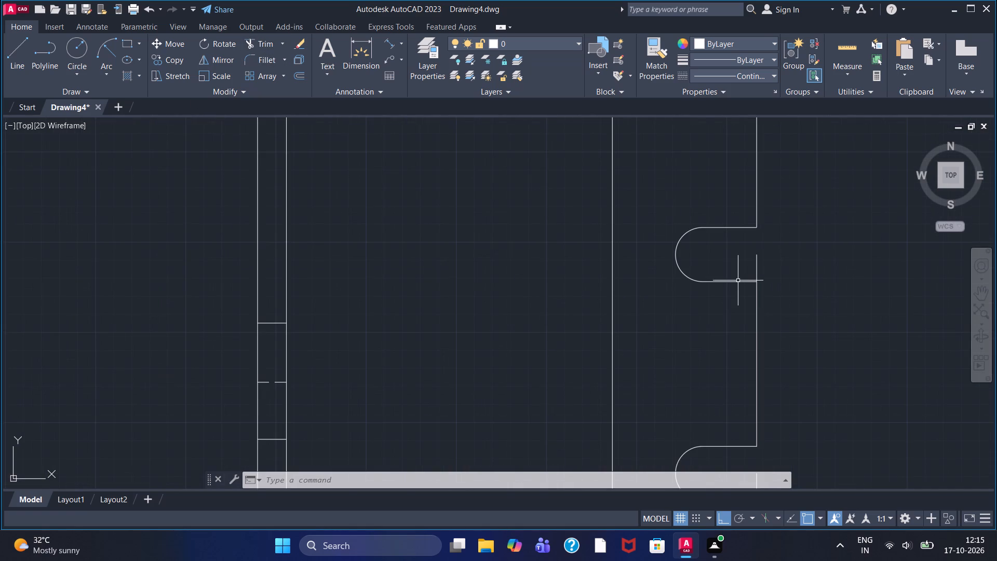
pyautogui.click(256, 44)
pyautogui.click(757, 274)
pyautogui.scroll(-1, 742, 348)
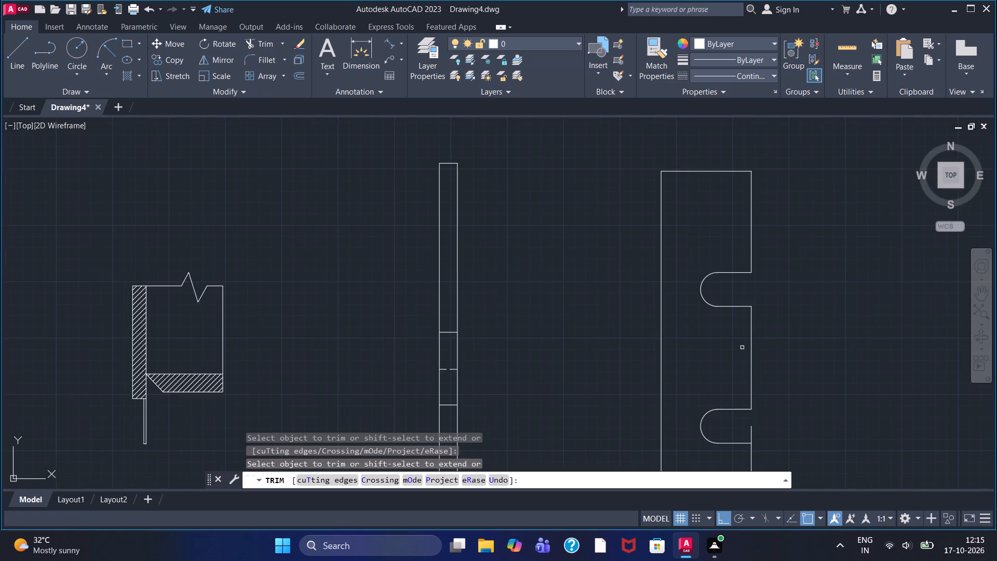
pyautogui.scroll(-1, 734, 363)
pyautogui.moveTo(733, 364); pyautogui.dragTo(716, 207, button='middle')
pyautogui.scroll(1, 733, 364)
pyautogui.scroll(-1, 716, 207)
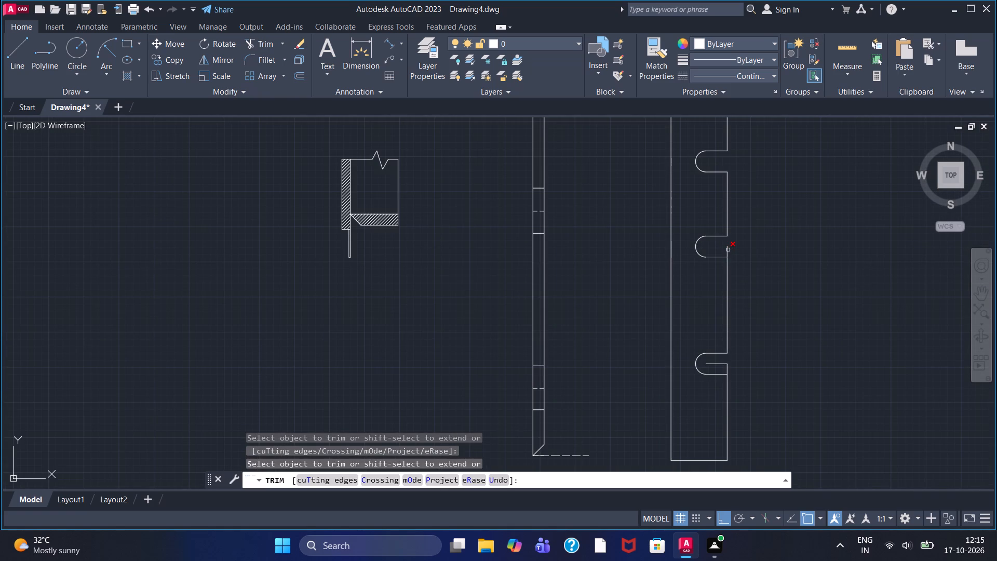
pyautogui.click(728, 250)
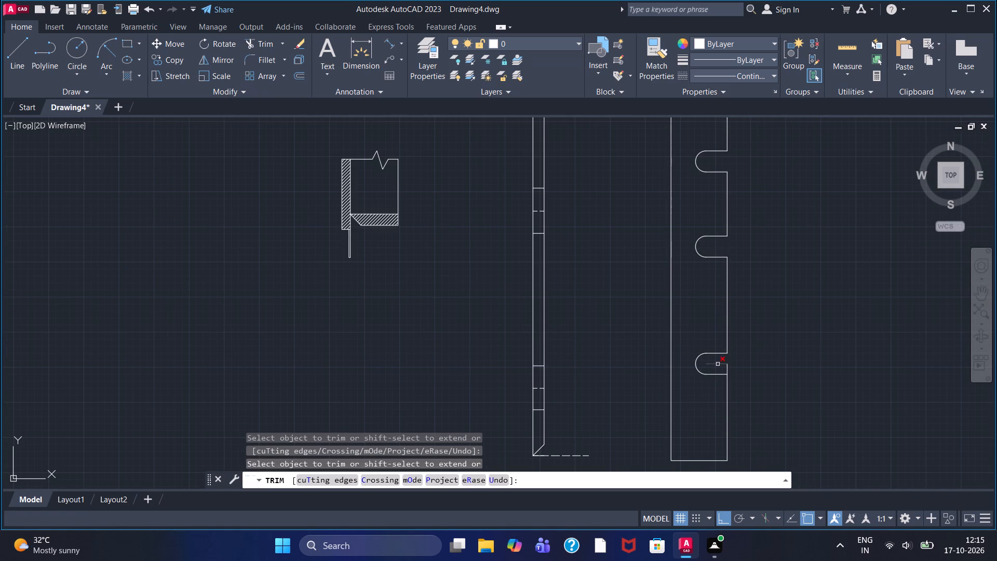
pyautogui.click(718, 364)
pyautogui.click(726, 367)
# Set the linetype to ACAD_ISO02W100 and draw a horizontal line about 75 long from the lowest notch's arc out through its mouth.
pyautogui.click(761, 78)
pyautogui.click(764, 119)
pyautogui.click(21, 46)
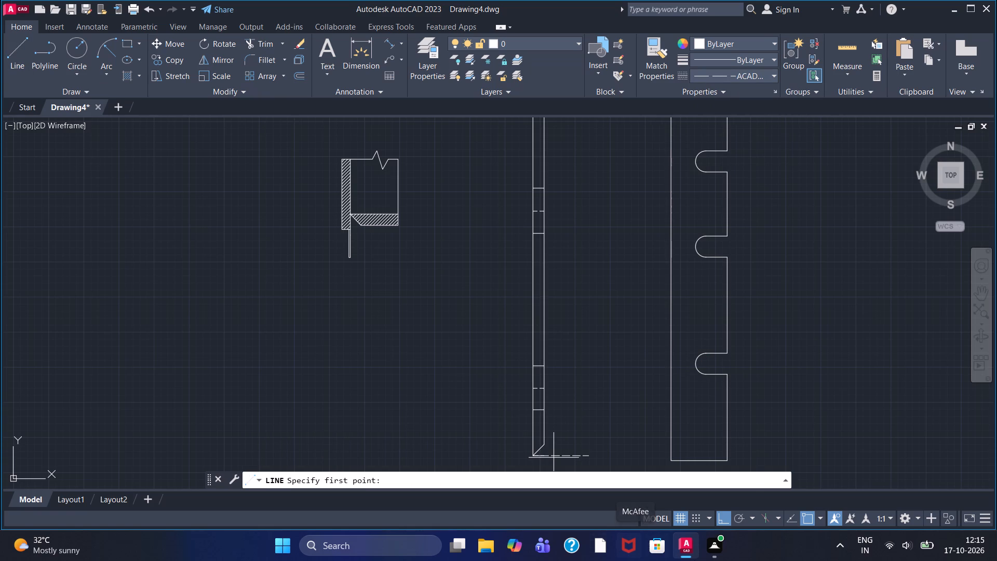
pyautogui.click(692, 364)
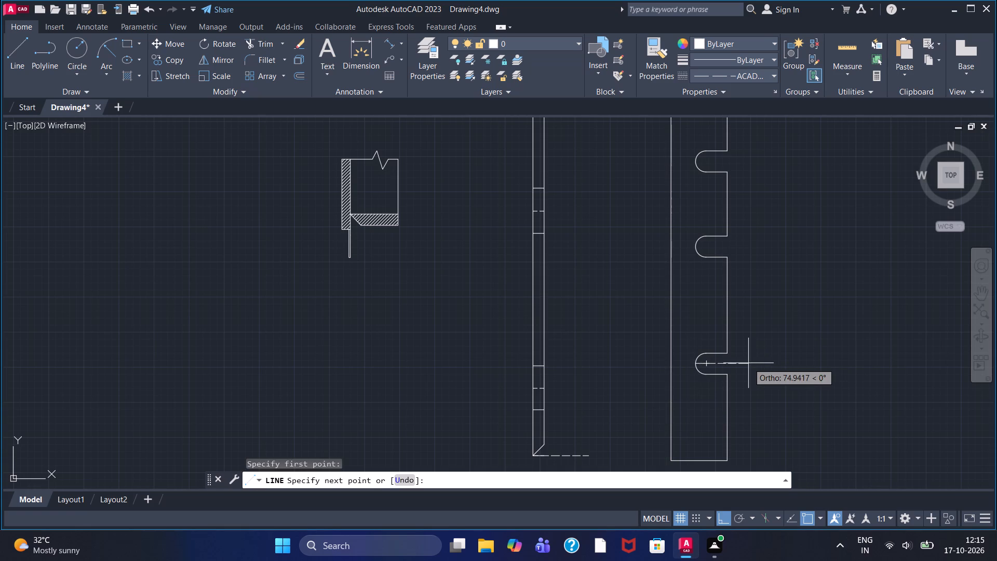
pyautogui.click(748, 363)
pyautogui.rightClick(745, 352)
pyautogui.click(761, 357)
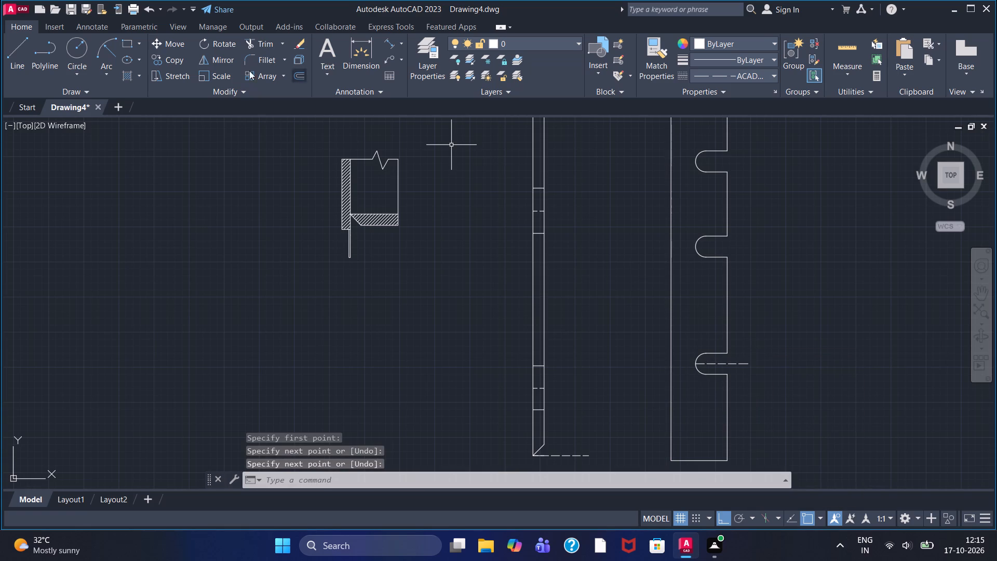
# Draw dashed horizontal lines through the middle and topmost notches, from each arc's innermost point to just beyond the notched view's edge.
pyautogui.click(16, 46)
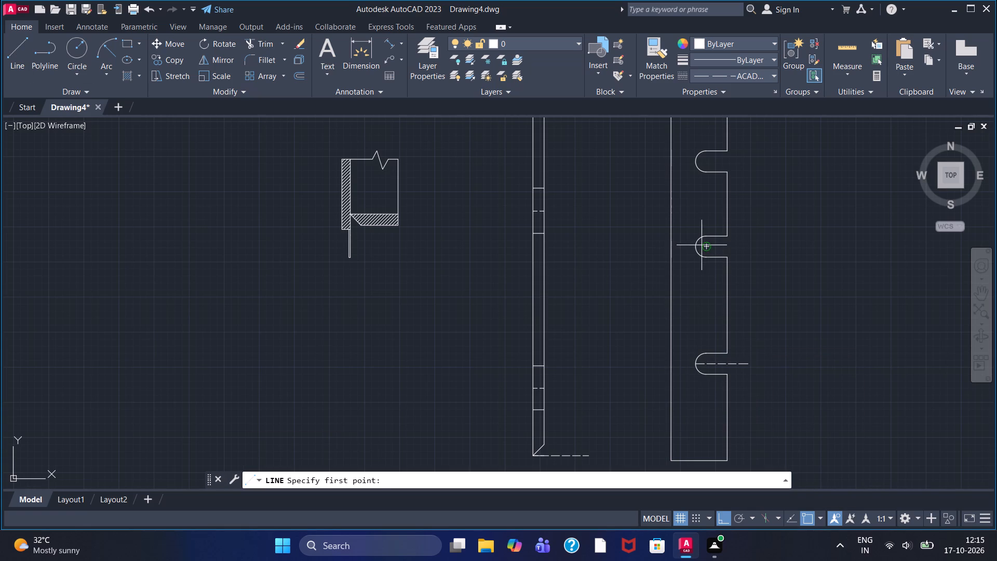
pyautogui.click(695, 245)
pyautogui.click(739, 245)
pyautogui.rightClick(744, 234)
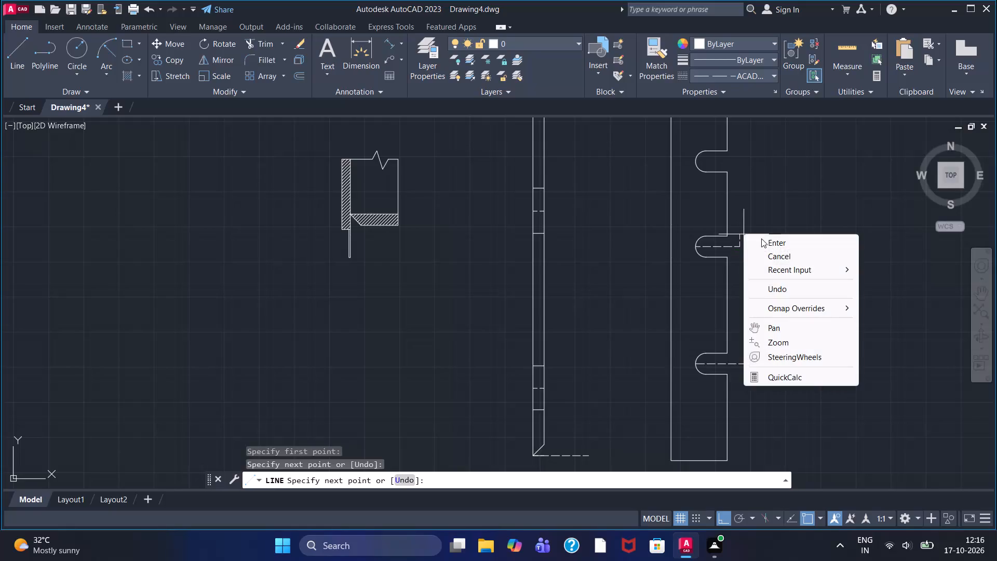
pyautogui.click(761, 238)
pyautogui.click(9, 48)
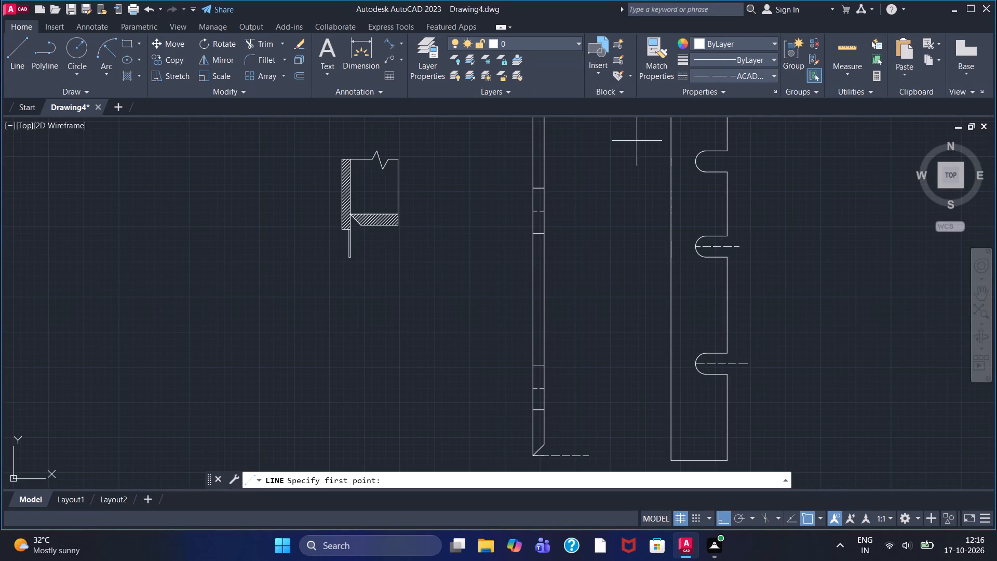
pyautogui.click(700, 160)
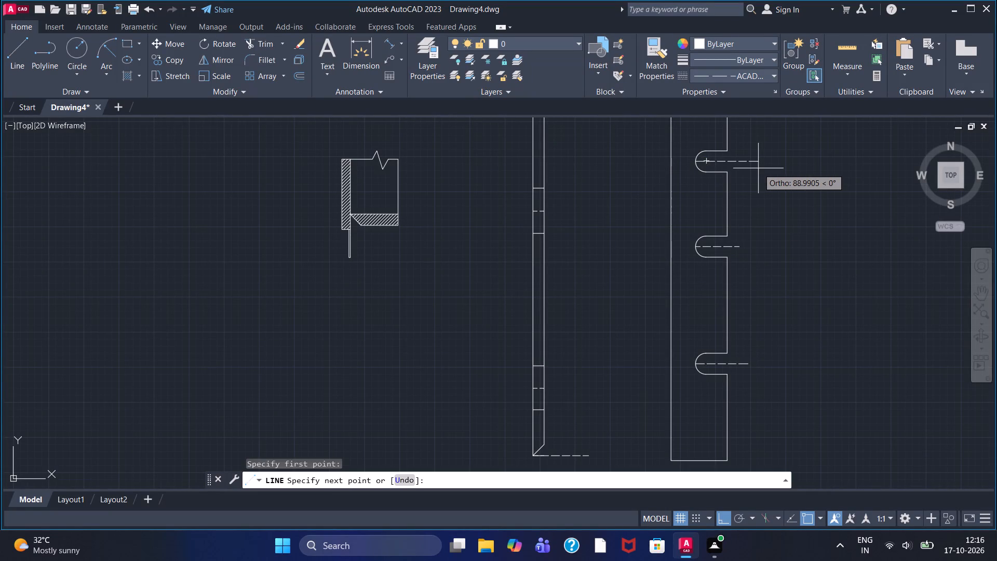
pyautogui.click(749, 167)
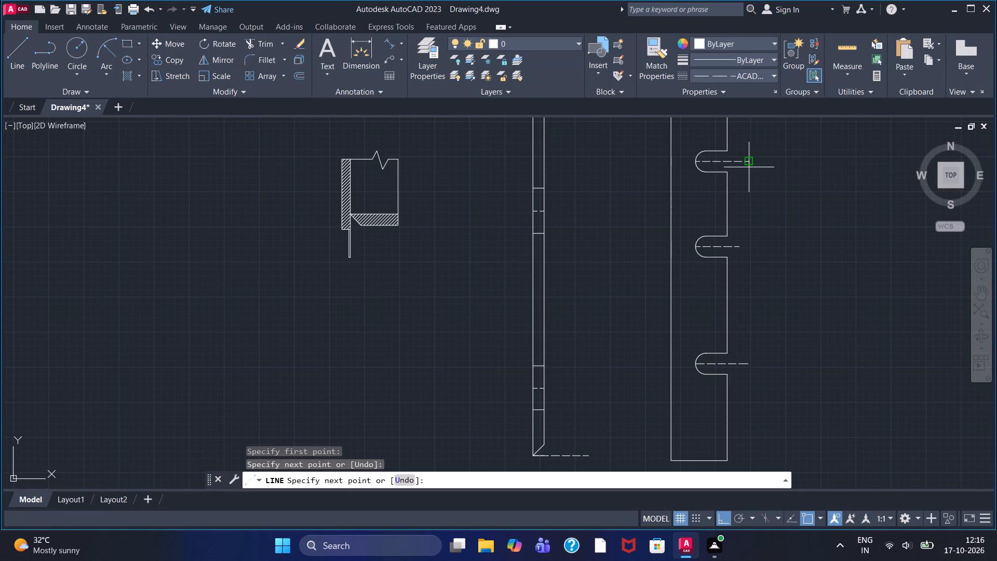
pyautogui.rightClick(776, 194)
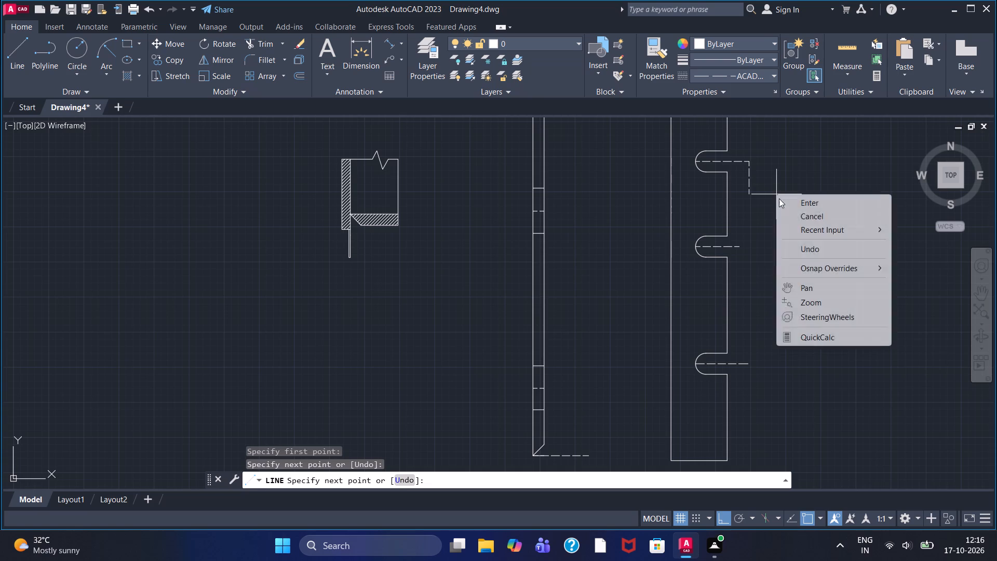
pyautogui.click(801, 197)
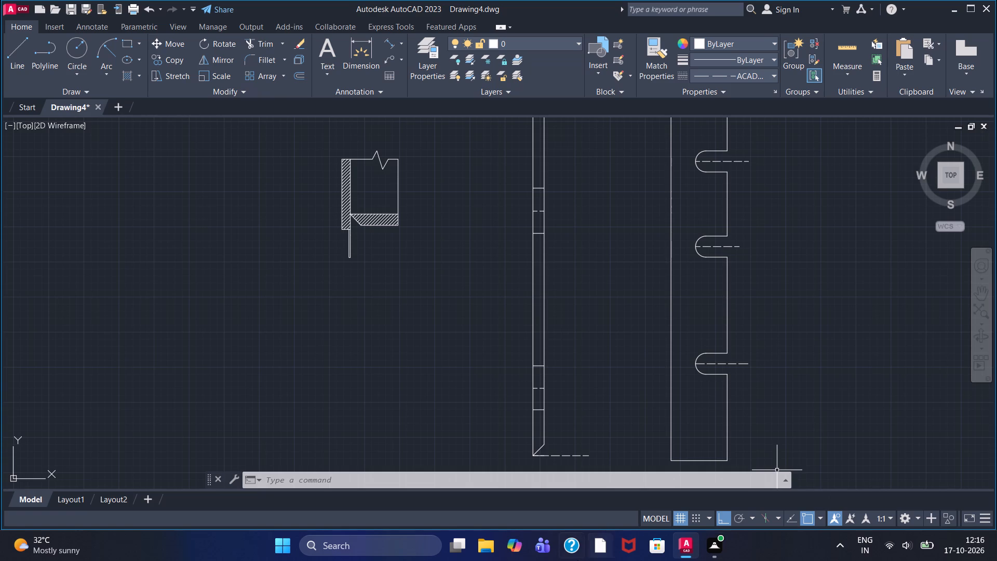
# Draw a dashed horizontal line just above the notched view's bottom edge and trim off its ends outside the two vertical sides.
pyautogui.scroll(-1, 836, 304)
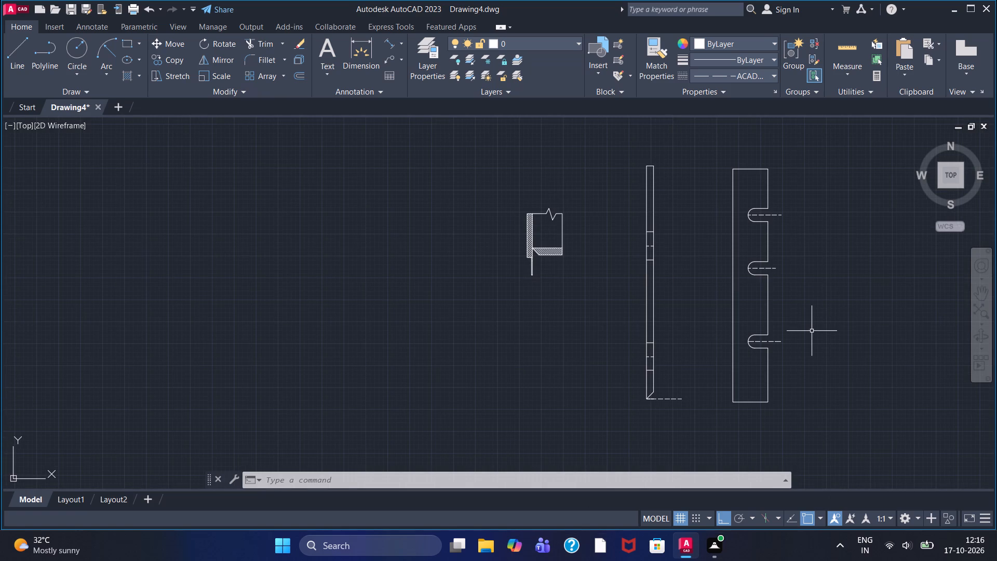
pyautogui.scroll(1, 807, 338)
pyautogui.scroll(-1, 807, 338)
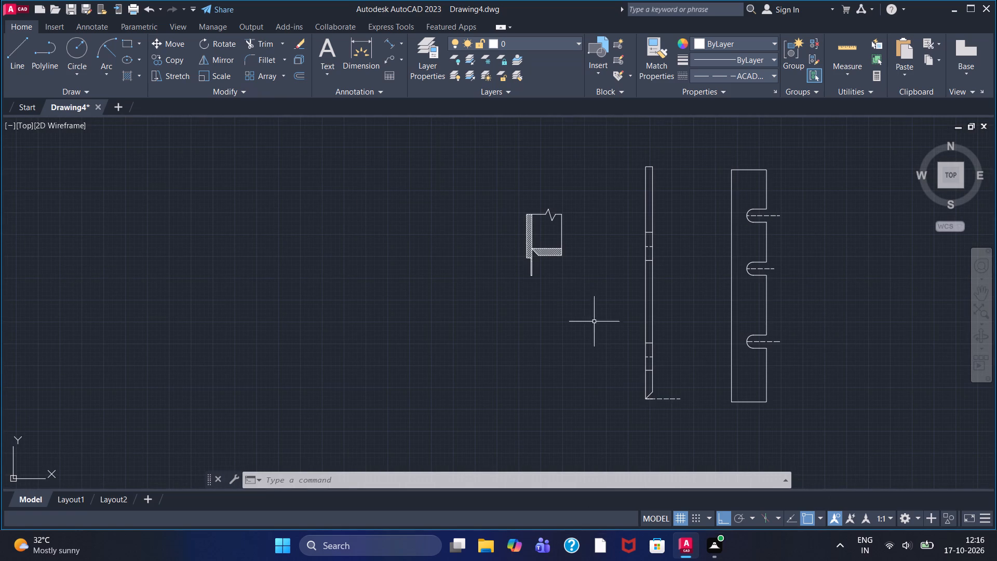
pyautogui.scroll(2, 831, 372)
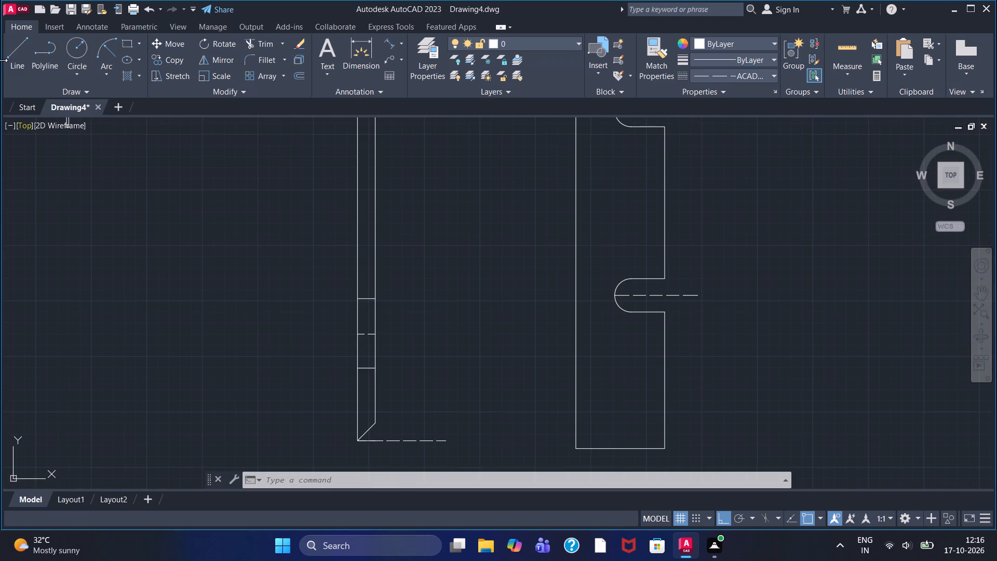
pyautogui.click(2, 60)
pyautogui.click(10, 58)
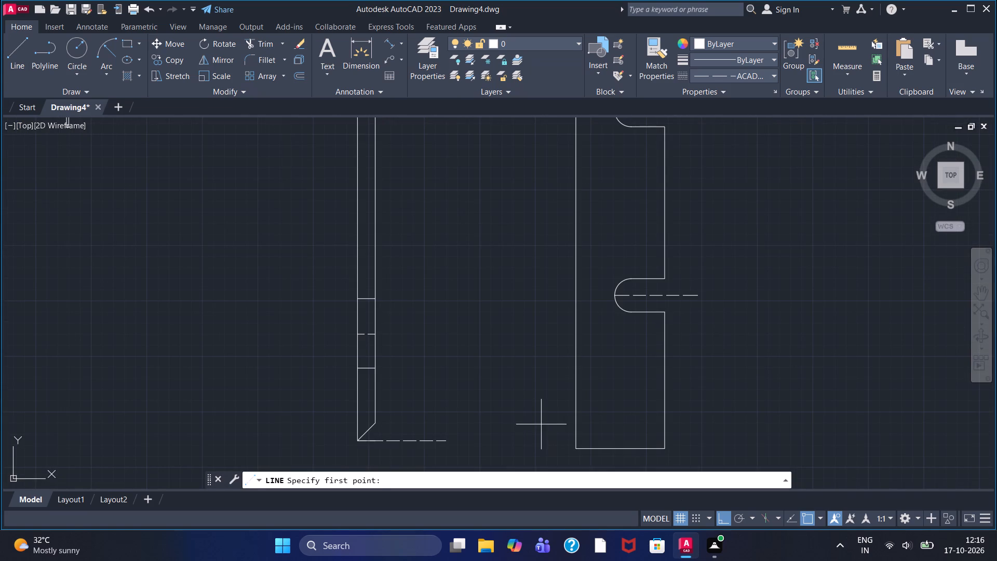
pyautogui.click(541, 424)
pyautogui.click(694, 436)
pyautogui.rightClick(698, 389)
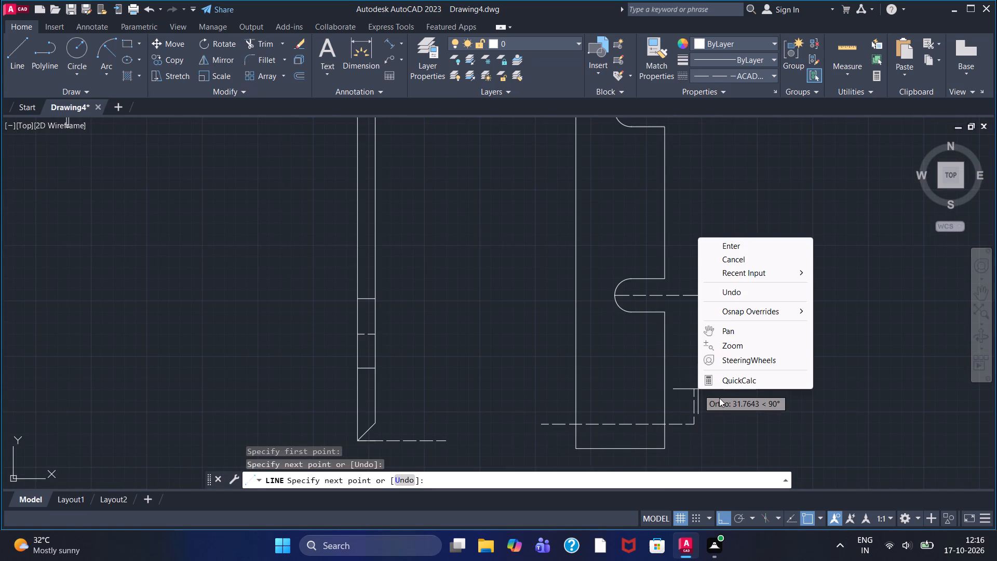
pyautogui.click(721, 244)
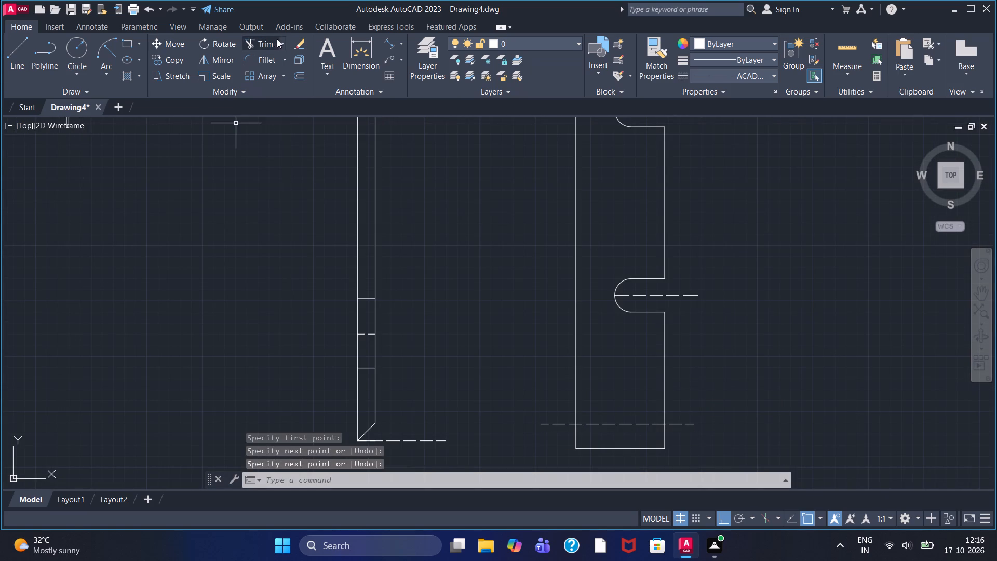
pyautogui.doubleClick(262, 43)
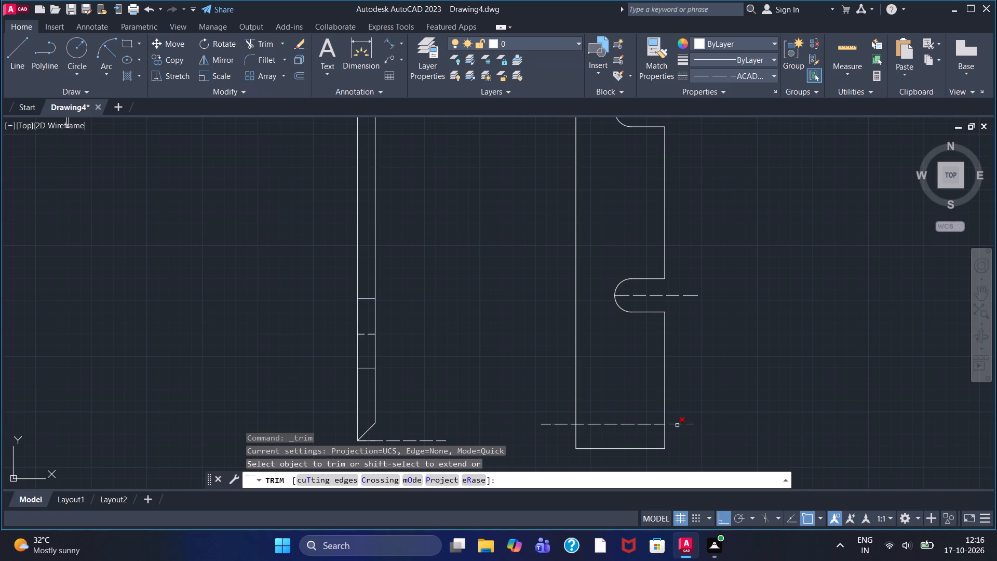
pyautogui.click(679, 425)
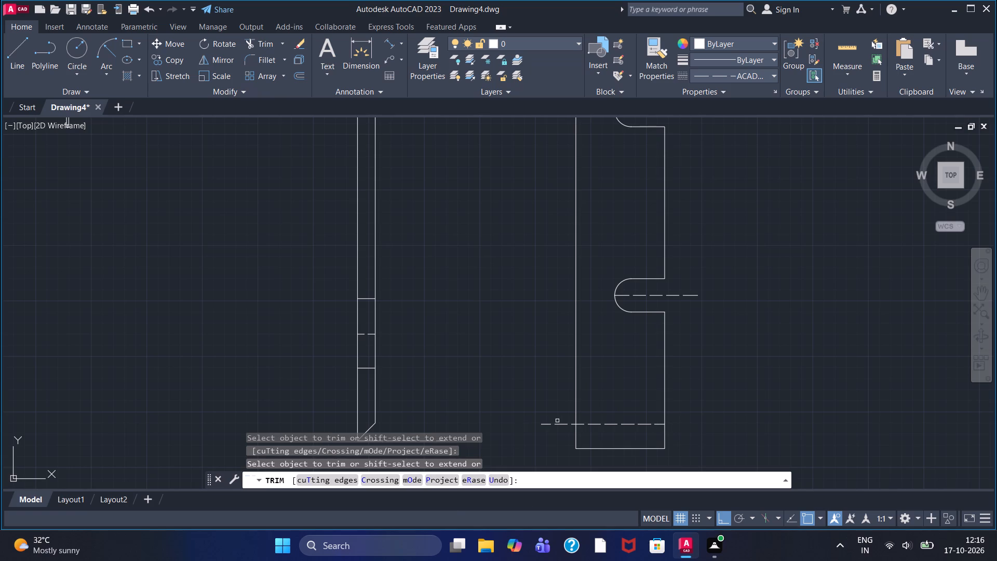
pyautogui.click(557, 425)
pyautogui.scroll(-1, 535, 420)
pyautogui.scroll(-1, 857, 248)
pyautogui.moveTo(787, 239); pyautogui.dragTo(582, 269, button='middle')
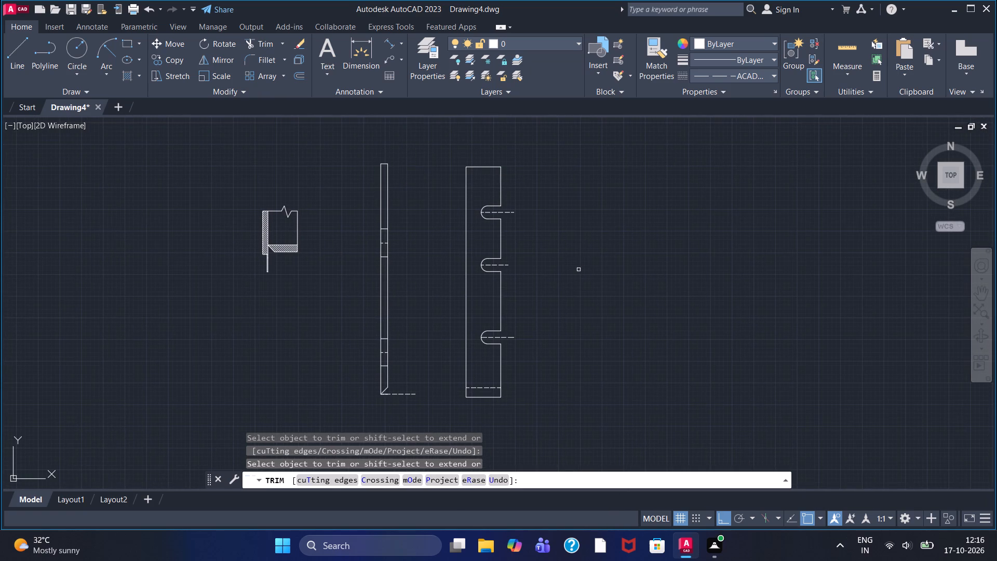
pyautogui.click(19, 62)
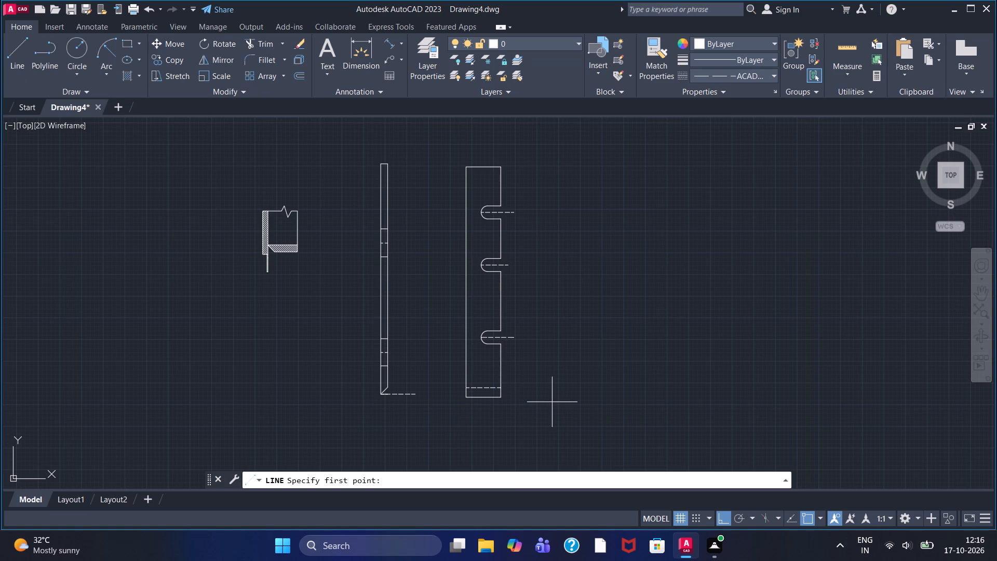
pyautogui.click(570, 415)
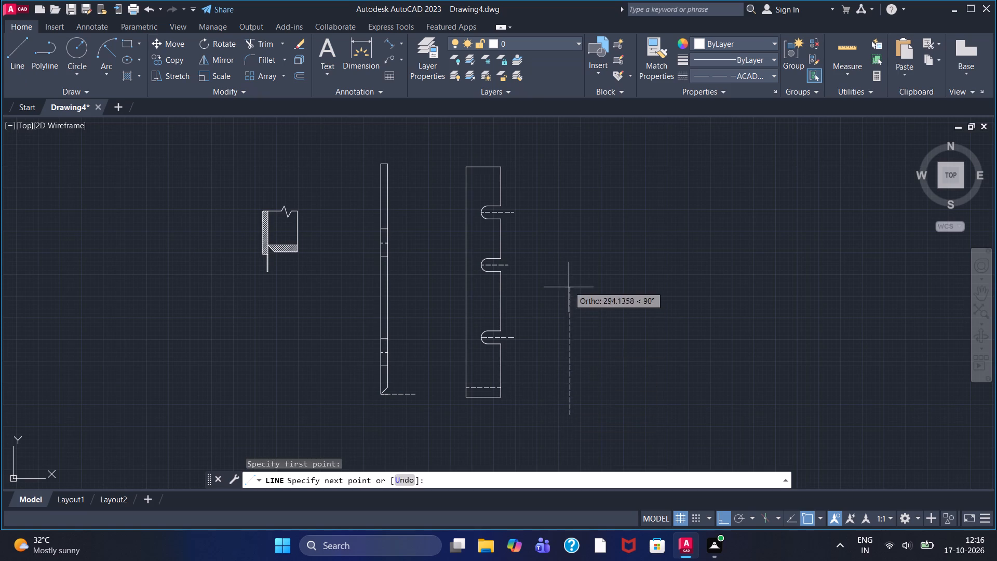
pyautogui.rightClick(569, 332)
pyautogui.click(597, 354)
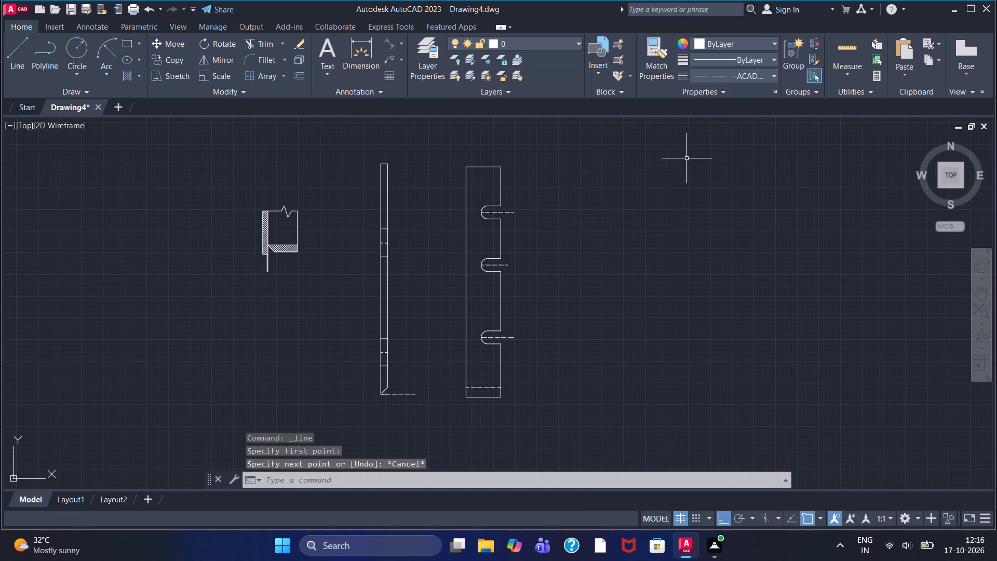
# Set the linetype to Continuous and draw a 16 by 831 upright rectangle of lines to the right of the notched view.
pyautogui.click(720, 76)
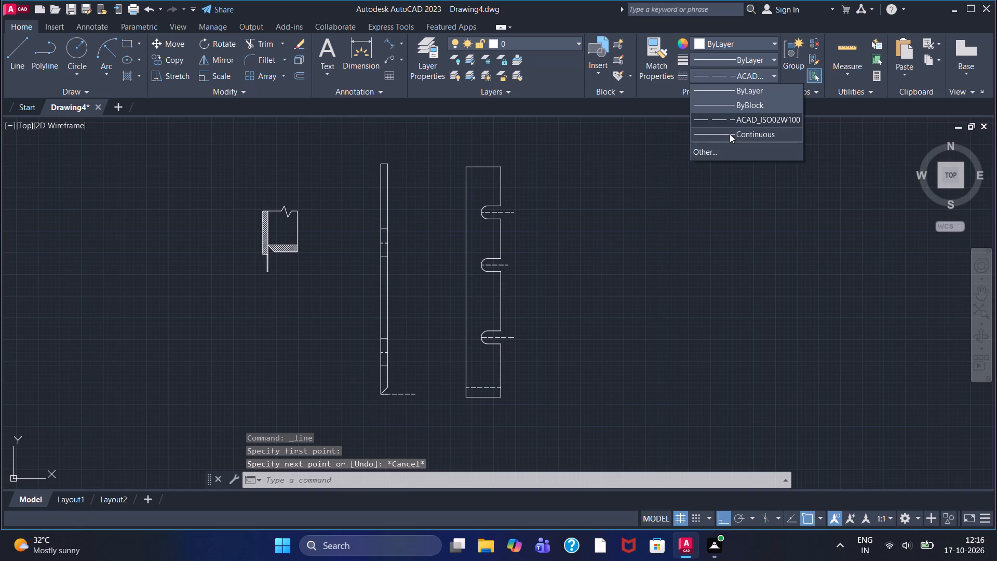
pyautogui.click(730, 134)
pyautogui.click(20, 54)
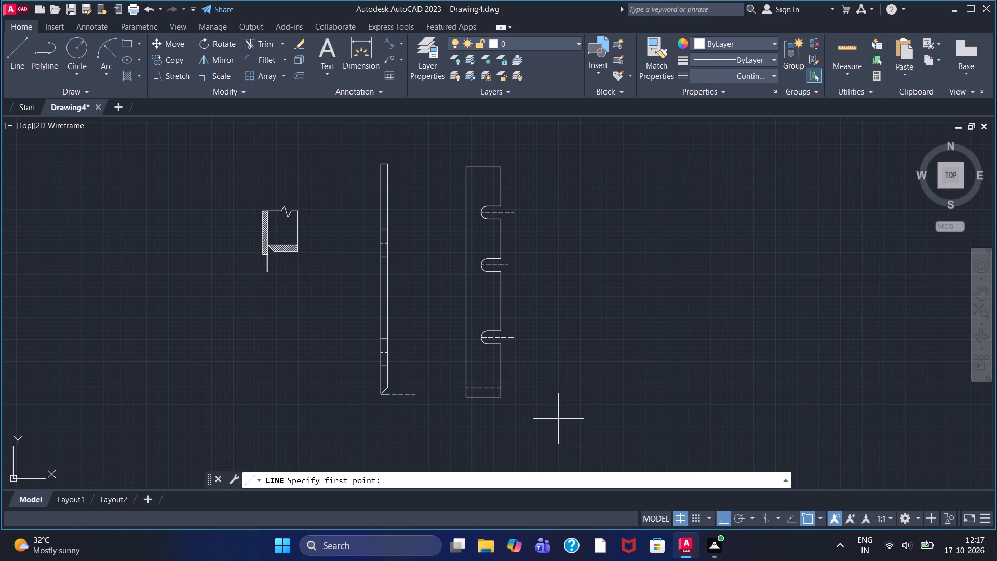
pyautogui.moveTo(558, 419); pyautogui.dragTo(559, 414)
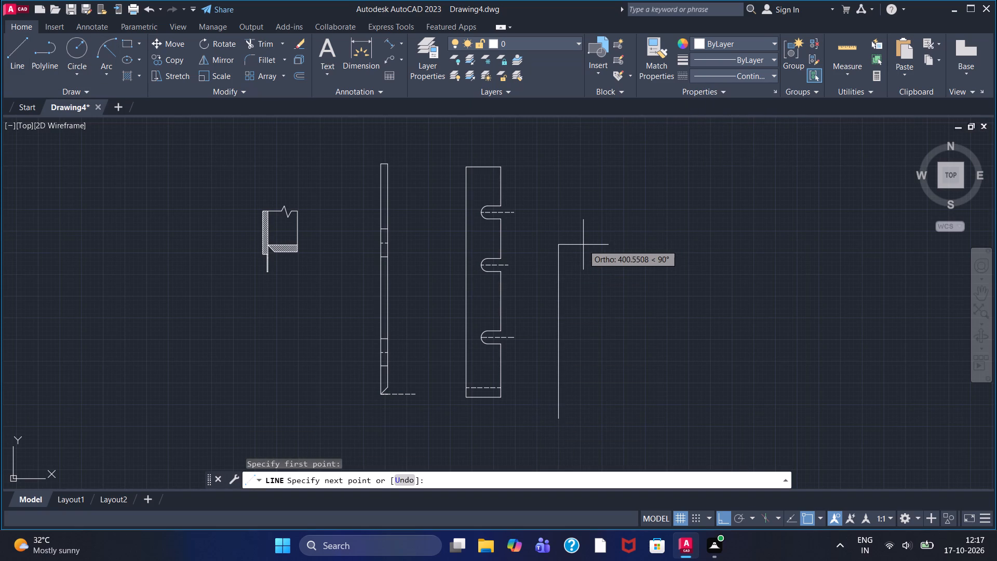
pyautogui.write('831')
pyautogui.press('Return')
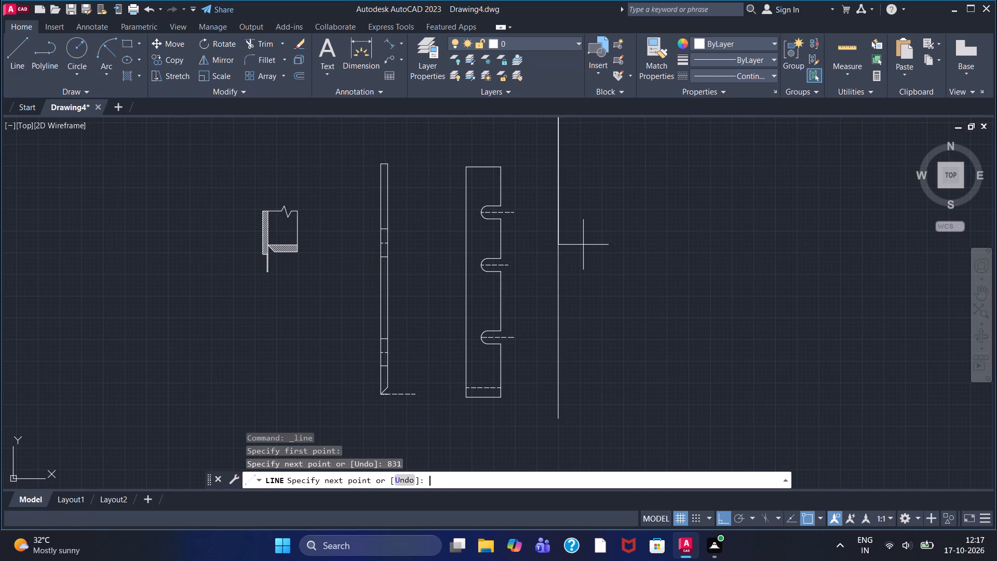
pyautogui.scroll(-2, 643, 220)
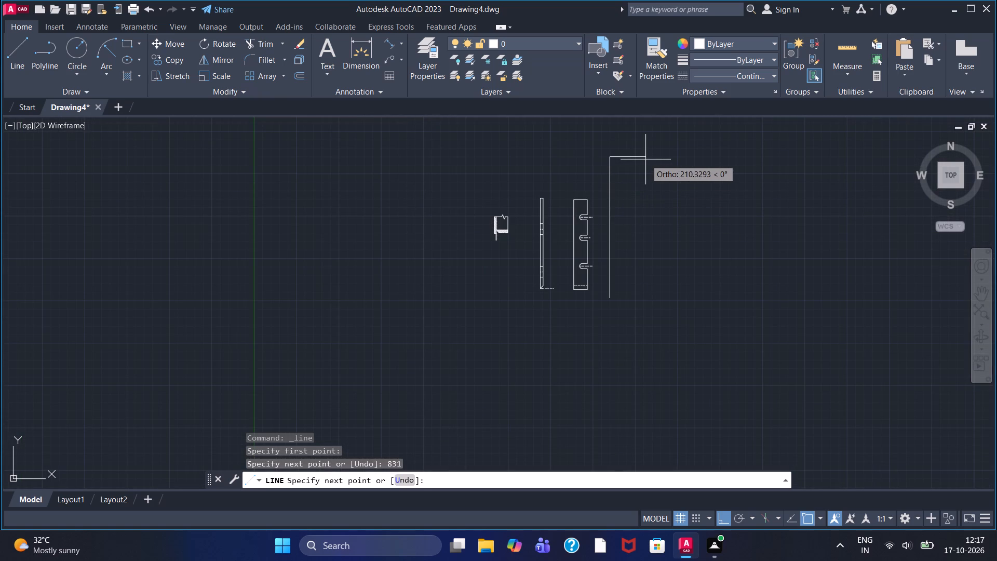
pyautogui.write('16')
pyautogui.press('Return')
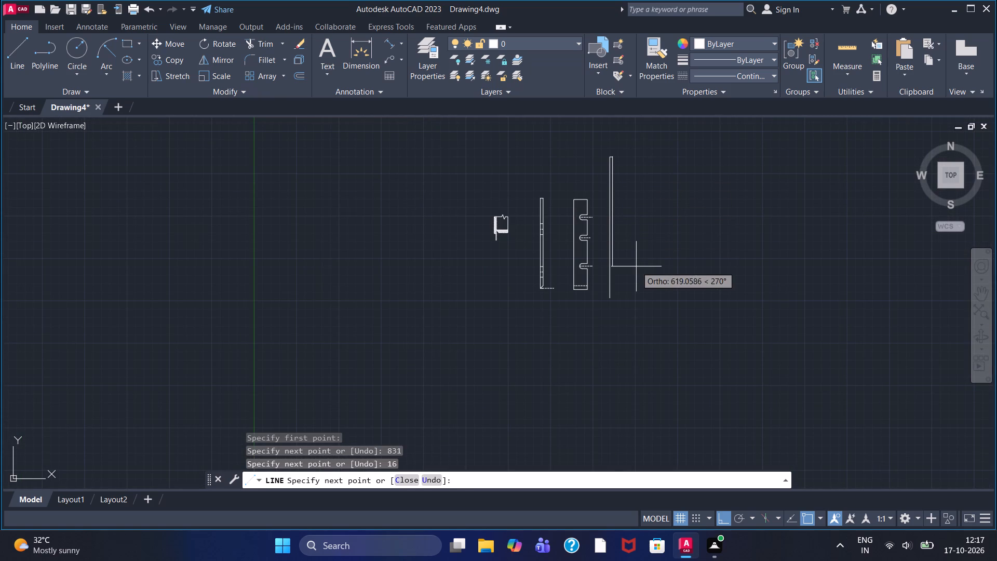
pyautogui.write('831')
pyautogui.press('Return')
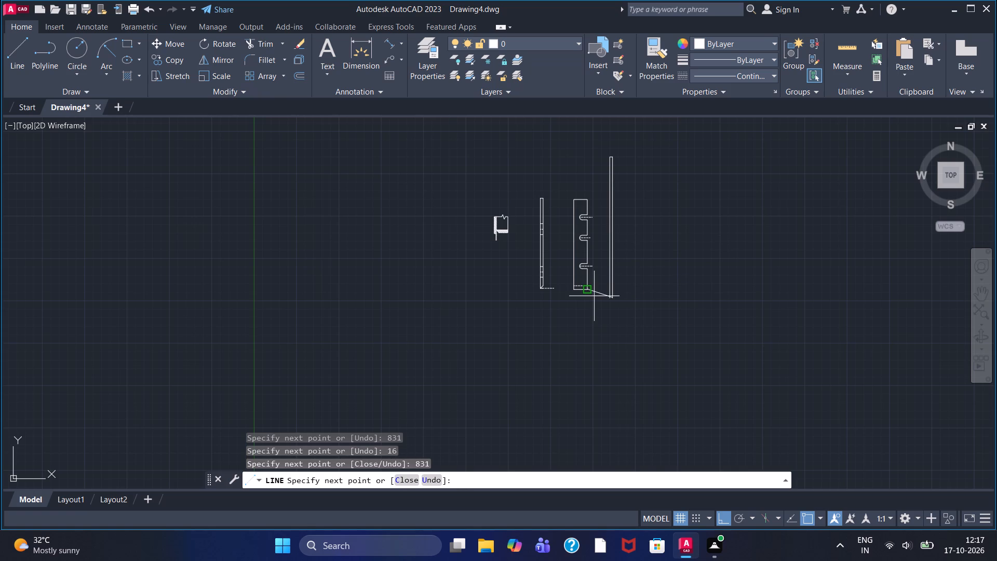
pyautogui.write('16')
pyautogui.press('Return')
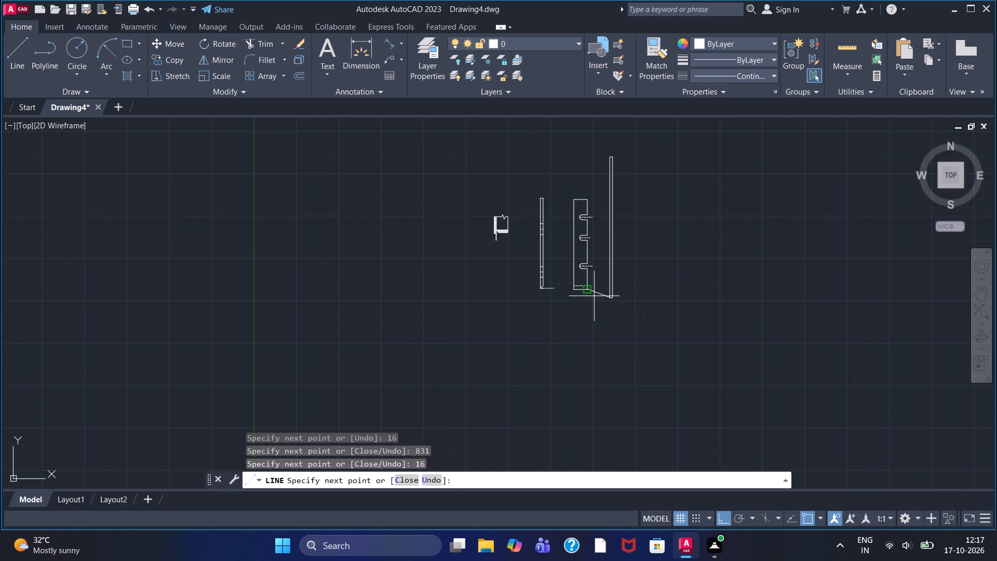
pyautogui.rightClick(600, 344)
pyautogui.click(649, 346)
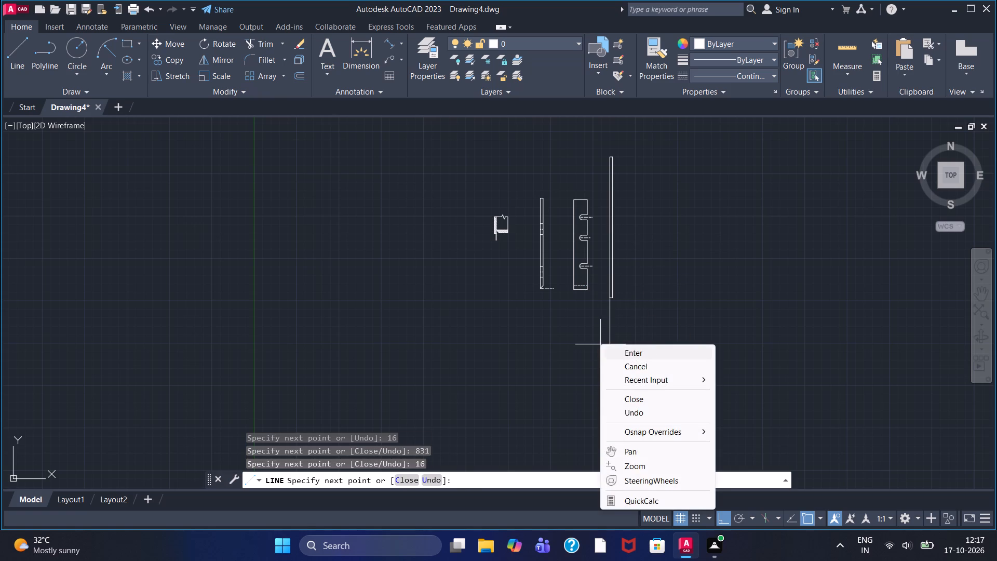
# Draw a continuous right-angled zigzag line crossing the 16 by 831 upright horizontally four times, the first crossing about 180 long.
pyautogui.scroll(2, 621, 282)
pyautogui.moveTo(621, 271); pyautogui.dragTo(641, 386, button='middle')
pyautogui.scroll(-1, 641, 380)
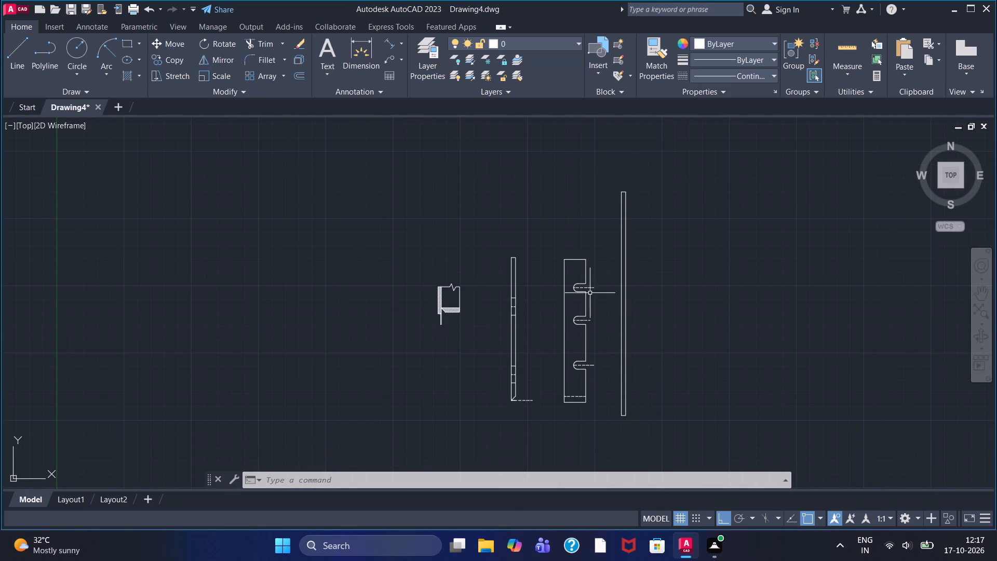
pyautogui.click(19, 51)
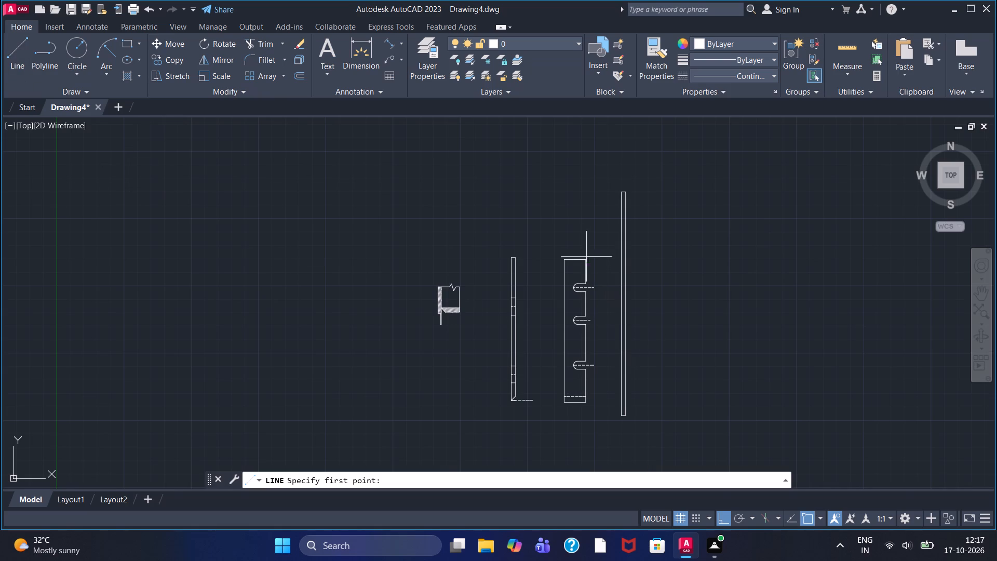
pyautogui.scroll(1, 586, 249)
pyautogui.click(619, 241)
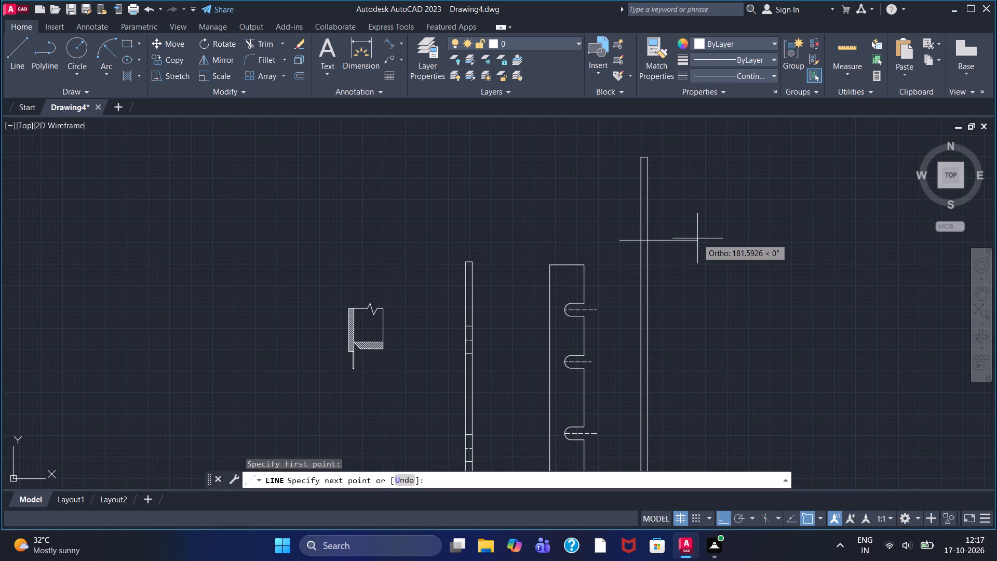
pyautogui.click(696, 238)
pyautogui.click(686, 275)
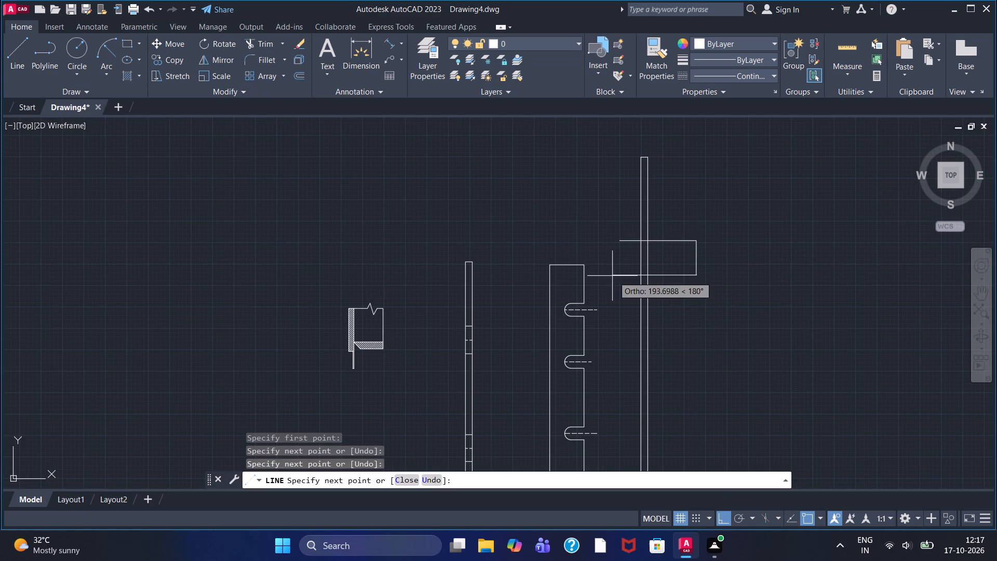
pyautogui.click(613, 271)
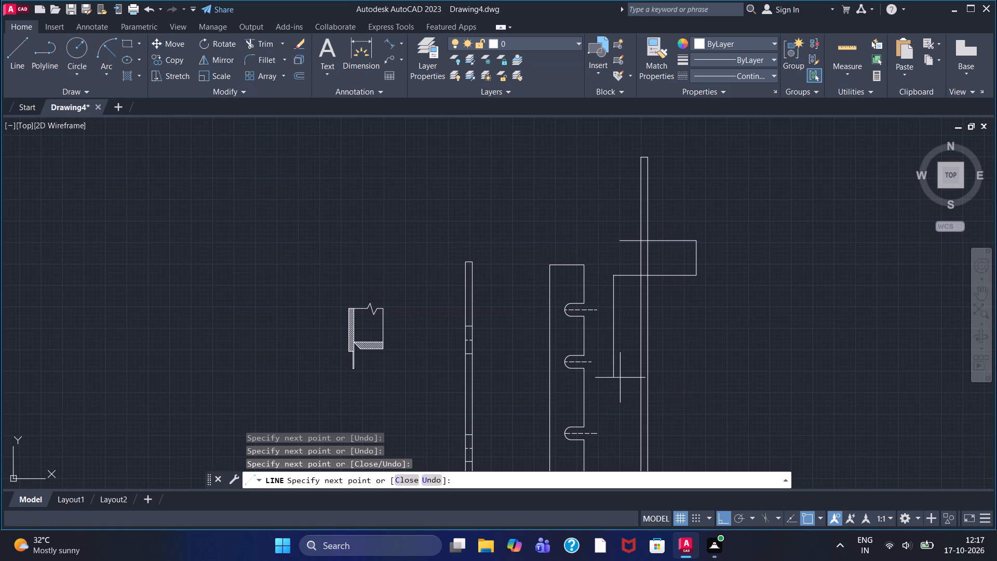
pyautogui.click(620, 378)
pyautogui.click(691, 379)
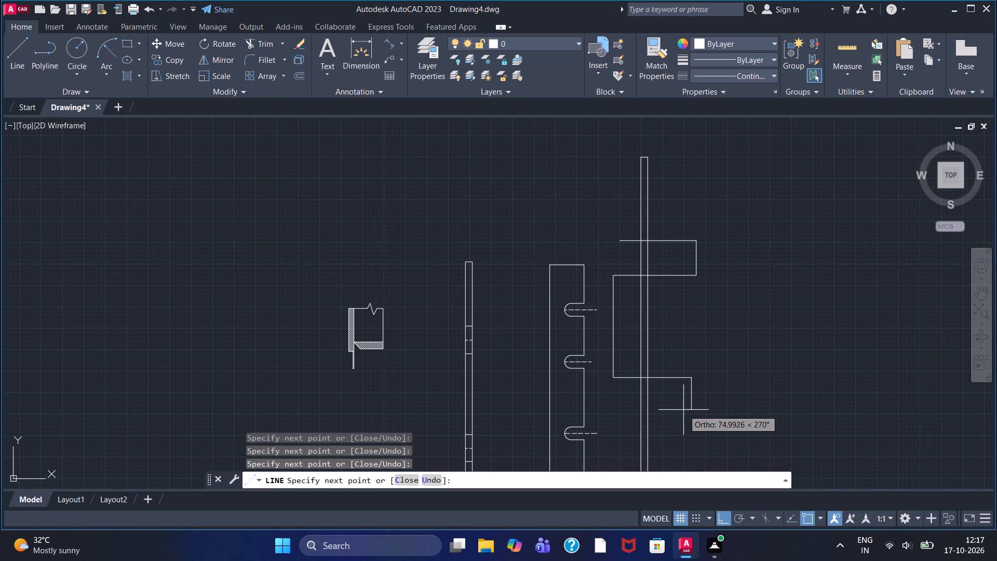
pyautogui.click(685, 417)
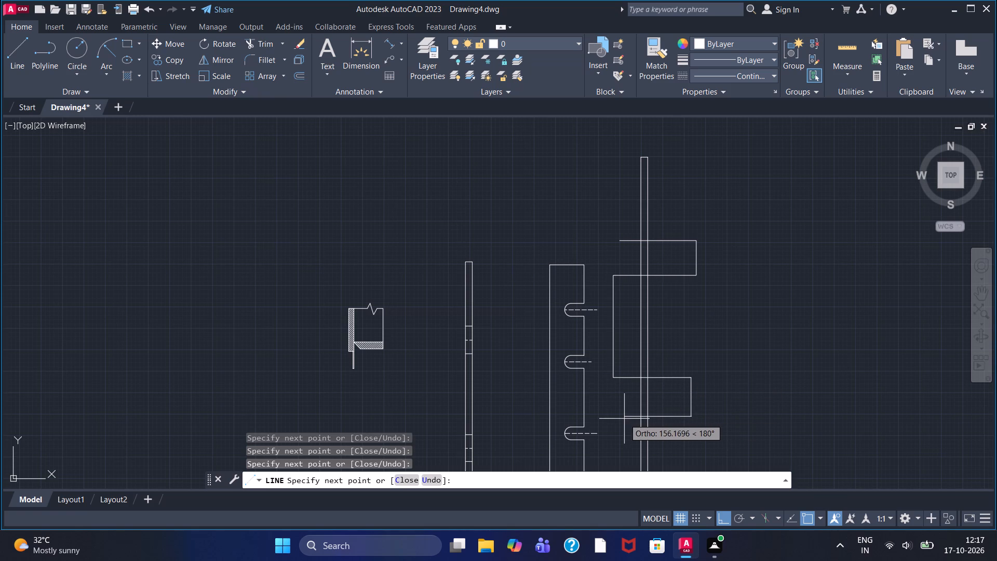
pyautogui.click(607, 422)
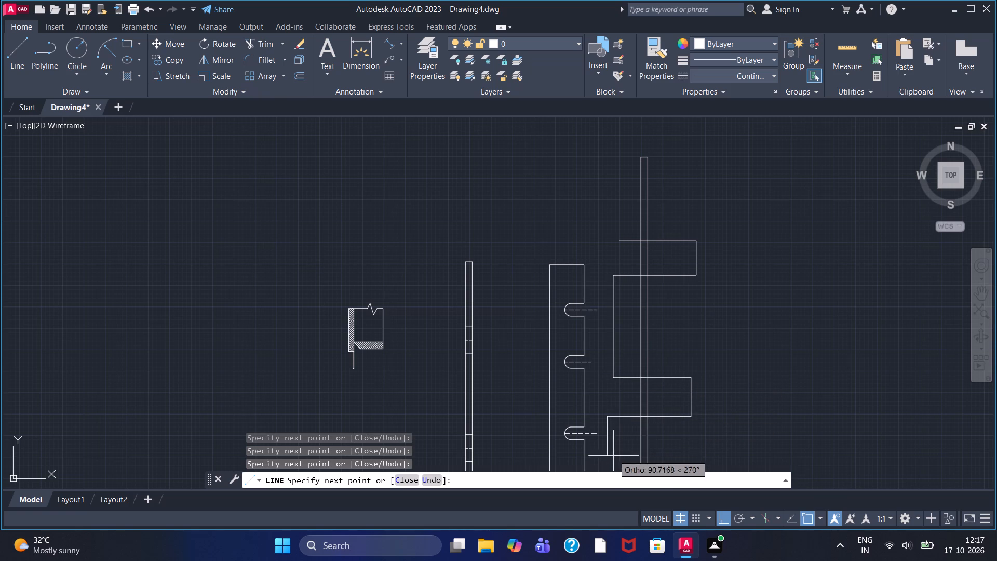
# Continue the zigzag line downward with two more horizontal crossings near the 831 upright's lower end, and finish the line.
pyautogui.scroll(-1, 615, 450)
pyautogui.moveTo(615, 448); pyautogui.dragTo(650, 272, button='middle')
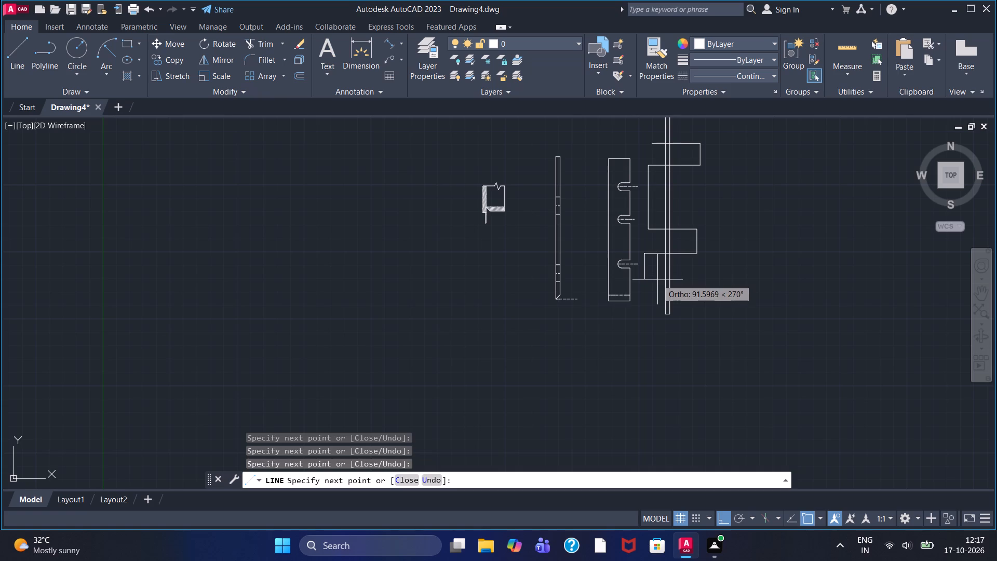
pyautogui.moveTo(657, 279); pyautogui.dragTo(669, 279)
pyautogui.click(692, 283)
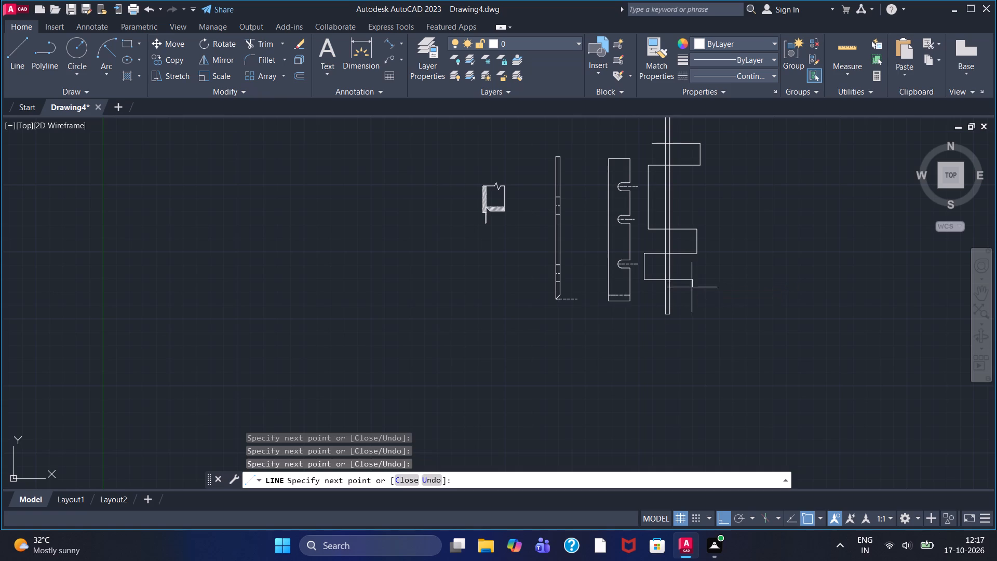
pyautogui.click(691, 306)
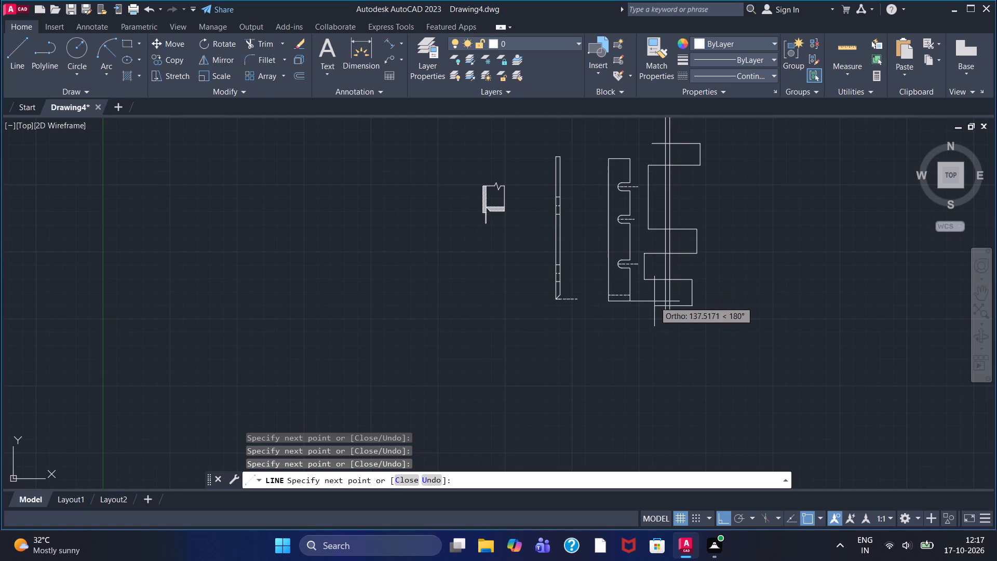
pyautogui.click(646, 301)
pyautogui.rightClick(718, 261)
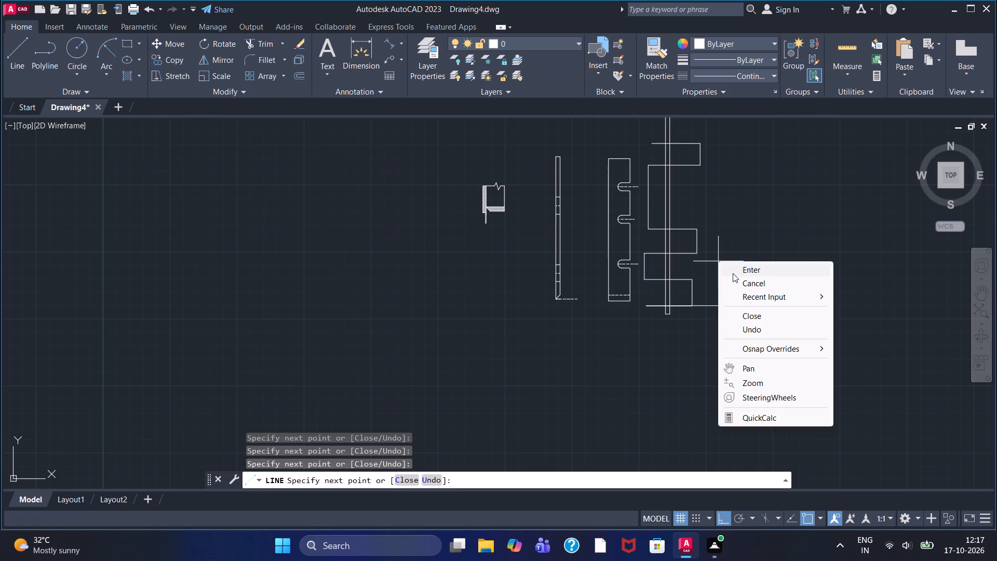
pyautogui.click(733, 273)
# Trim away the zigzag's topmost loop outside the upright's right side and all its portions outside the left side.
pyautogui.click(254, 45)
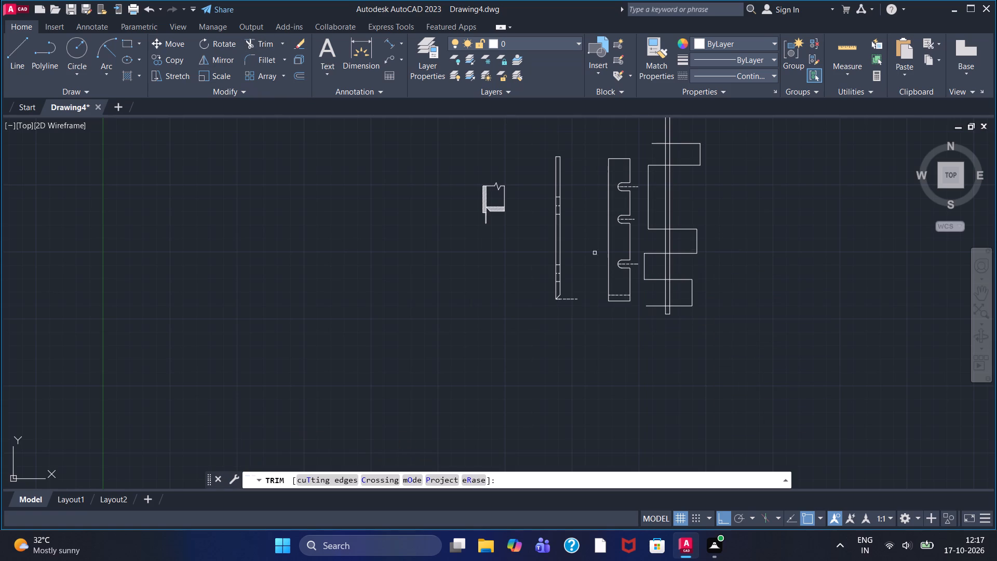
pyautogui.click(655, 142)
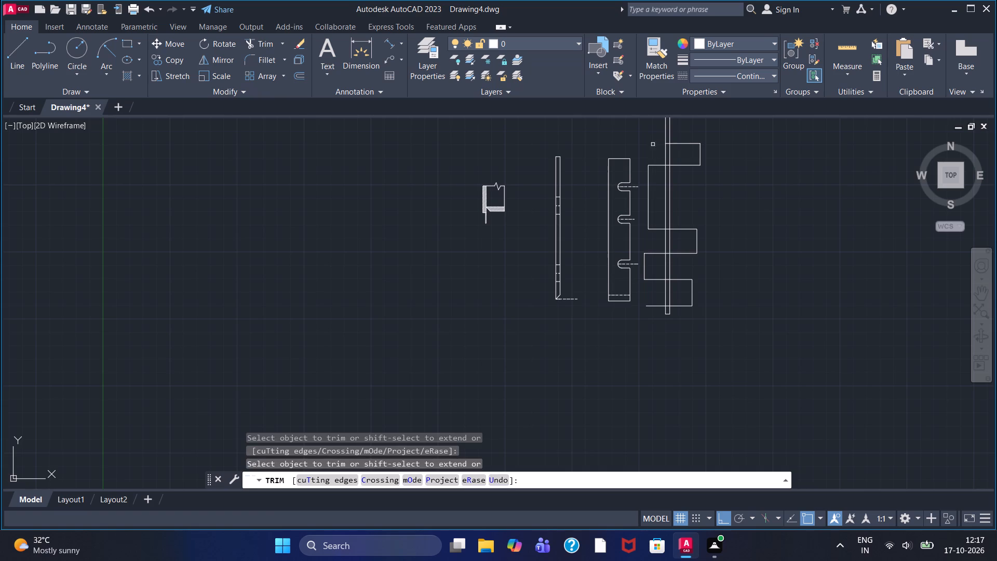
pyautogui.click(688, 143)
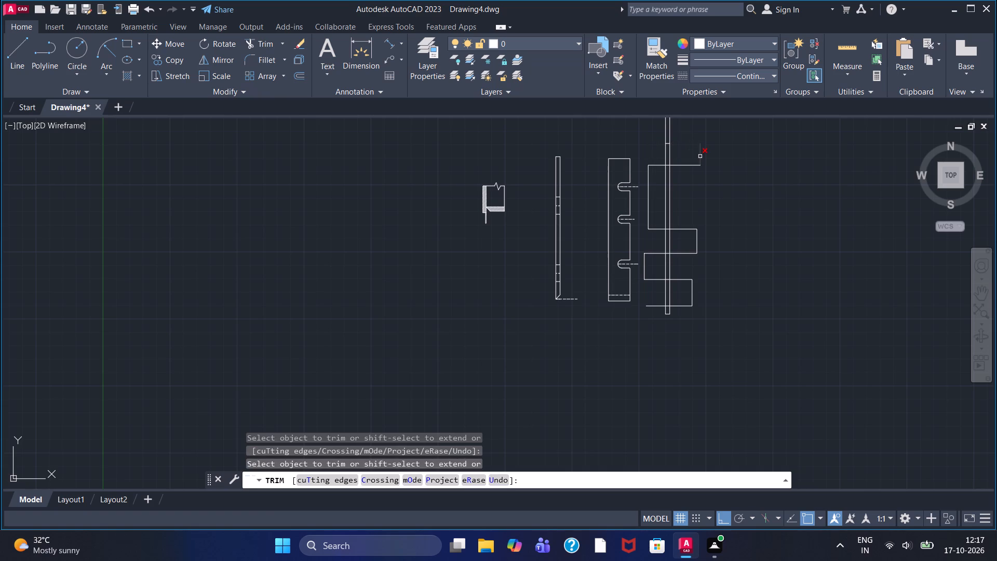
pyautogui.click(700, 156)
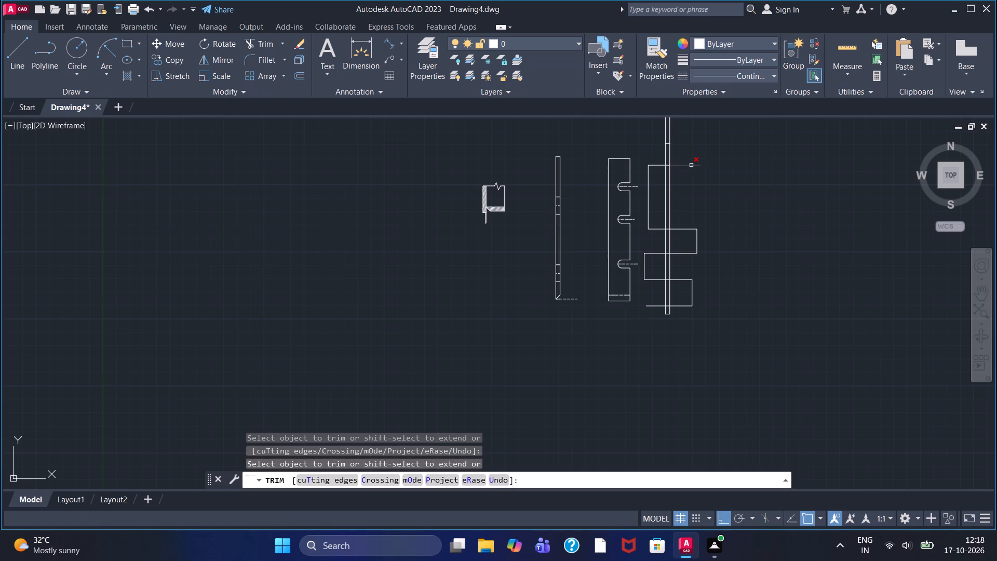
pyautogui.doubleClick(691, 165)
pyautogui.click(654, 164)
pyautogui.click(648, 177)
pyautogui.click(650, 231)
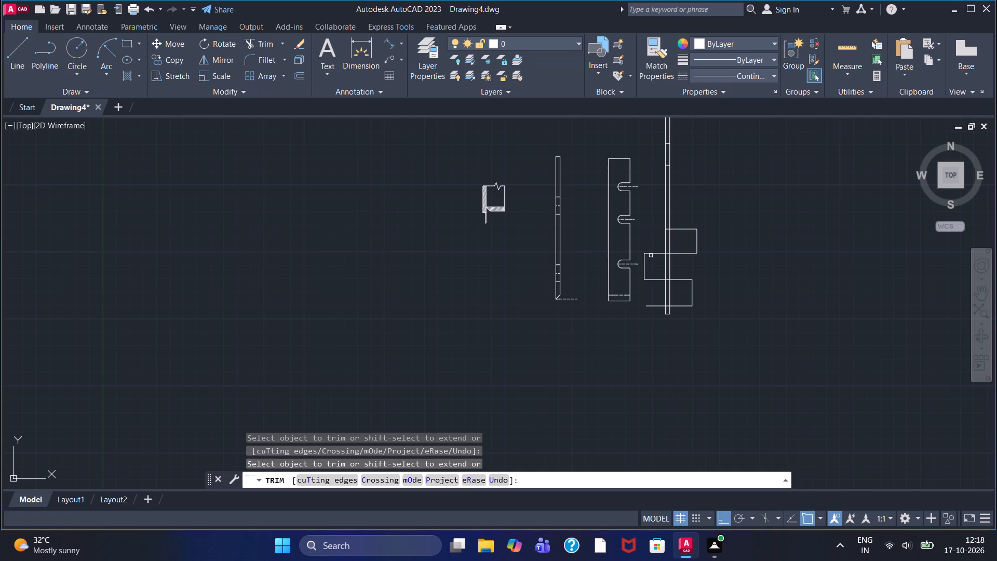
pyautogui.click(652, 254)
pyautogui.click(646, 262)
pyautogui.click(657, 283)
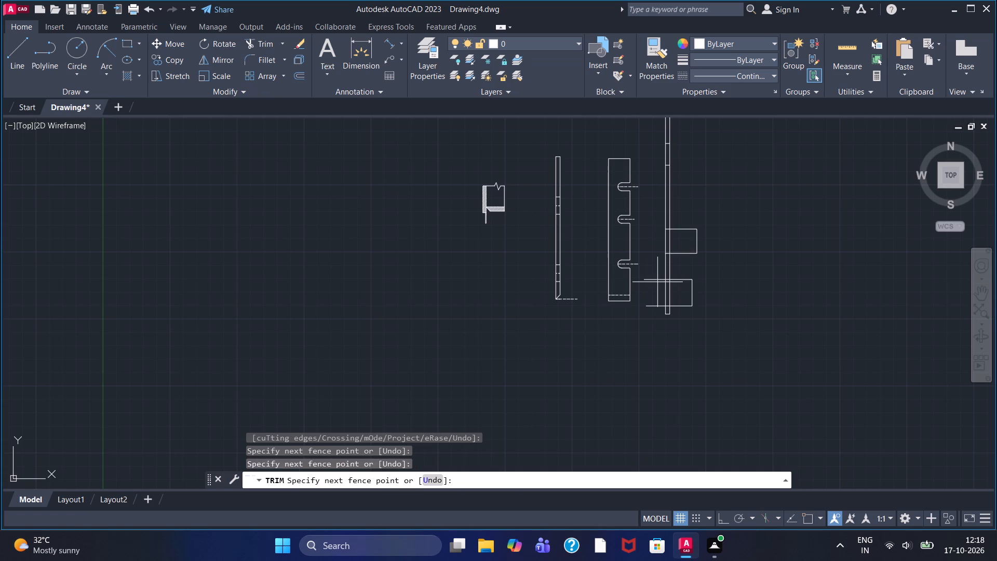
pyautogui.doubleClick(656, 274)
pyautogui.click(652, 308)
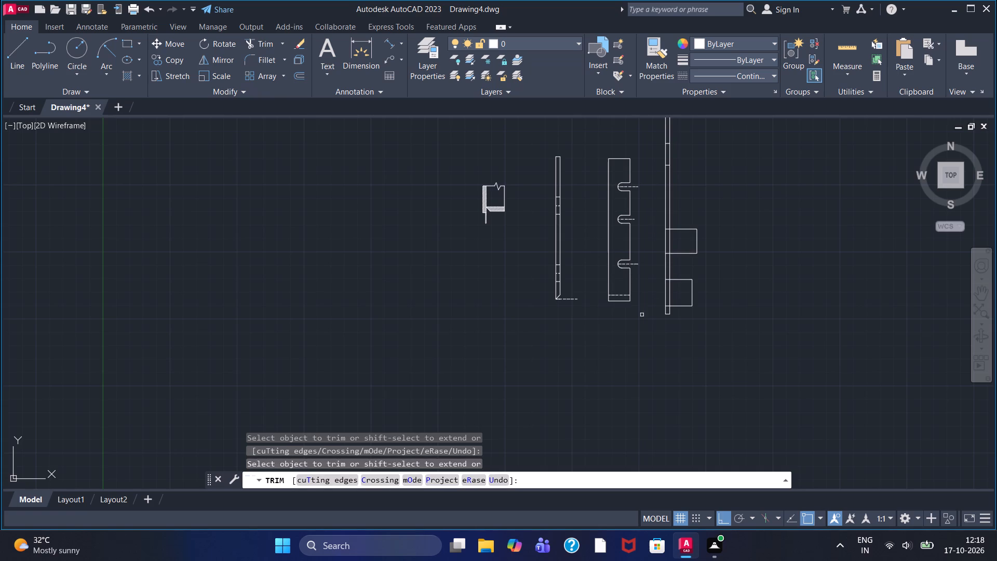
# Trim away the zigzag's remaining portions outside the upright's right side, leaving only cross lines between its two vertical sides.
pyautogui.click(684, 306)
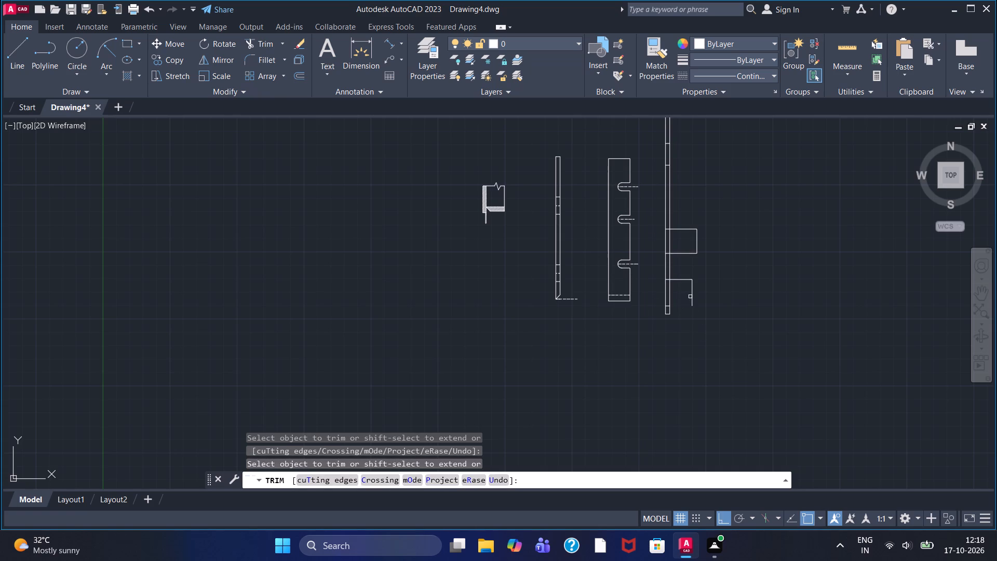
pyautogui.click(694, 292)
pyautogui.click(690, 294)
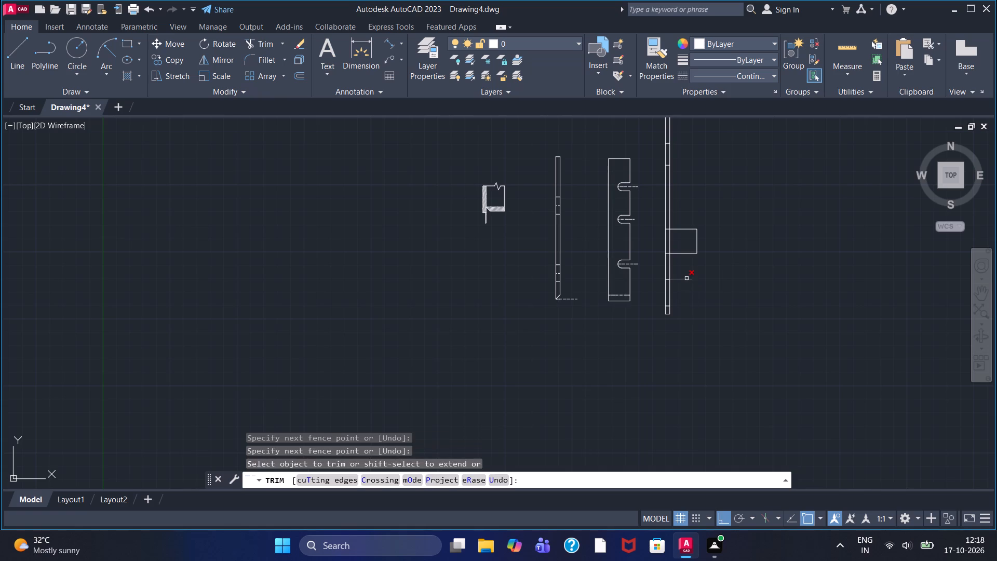
pyautogui.click(686, 278)
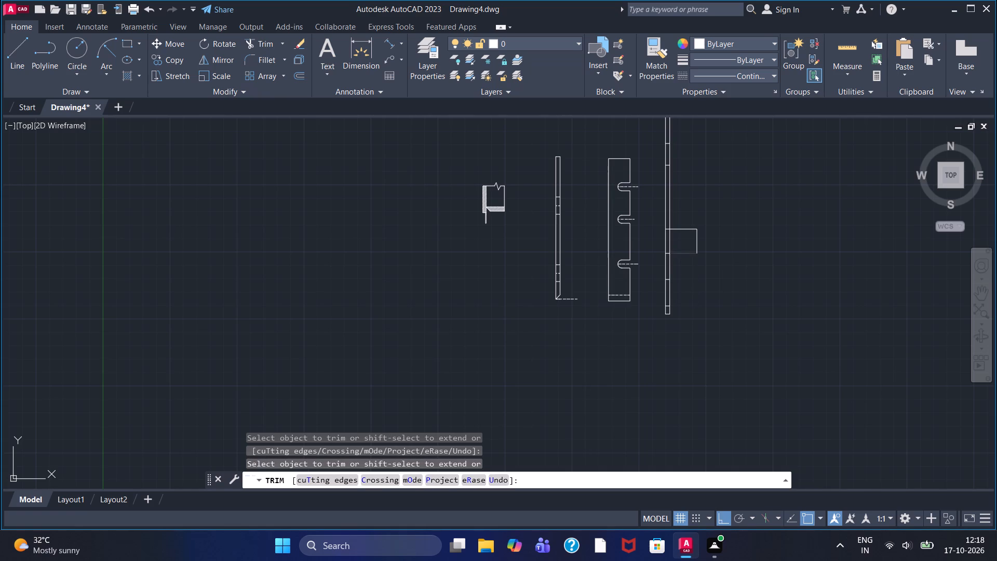
pyautogui.click(683, 253)
pyautogui.click(688, 230)
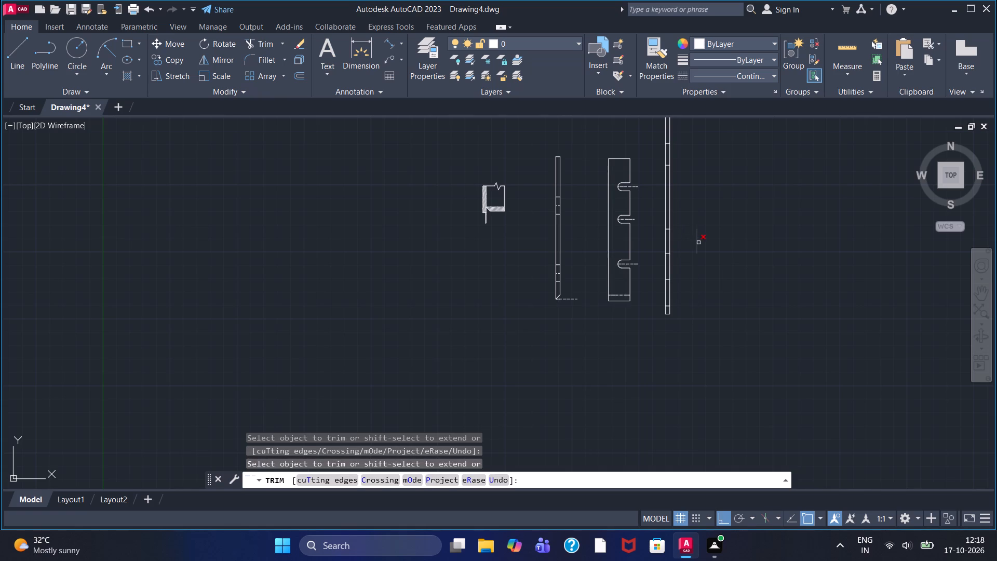
pyautogui.click(699, 243)
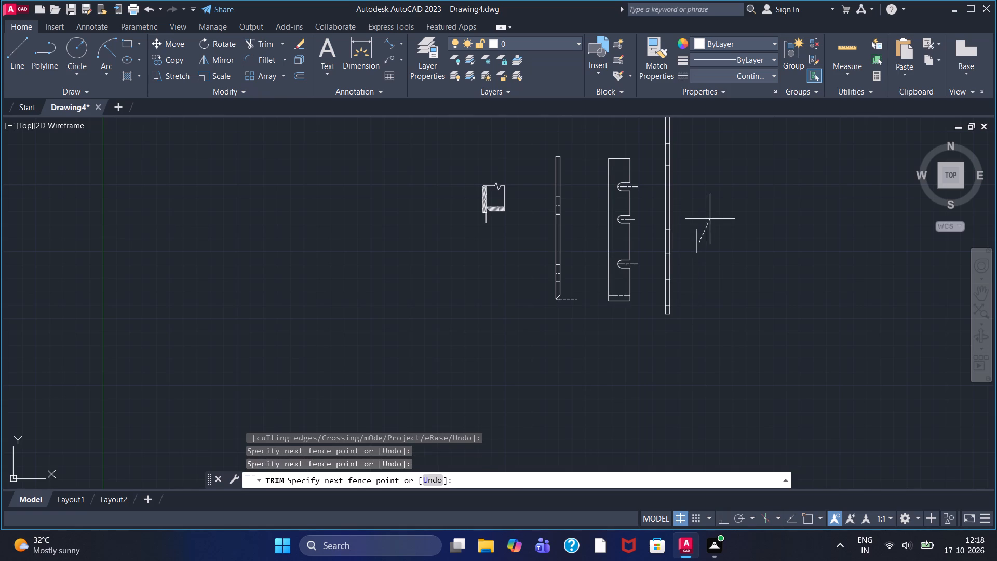
pyautogui.click(710, 219)
pyautogui.moveTo(691, 243); pyautogui.dragTo(716, 239)
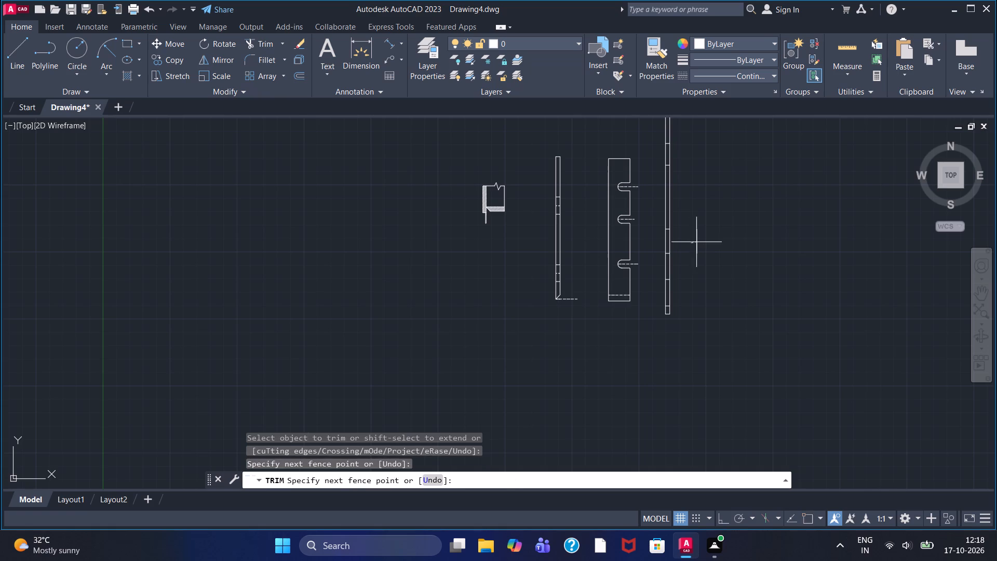
pyautogui.moveTo(716, 239); pyautogui.dragTo(719, 239)
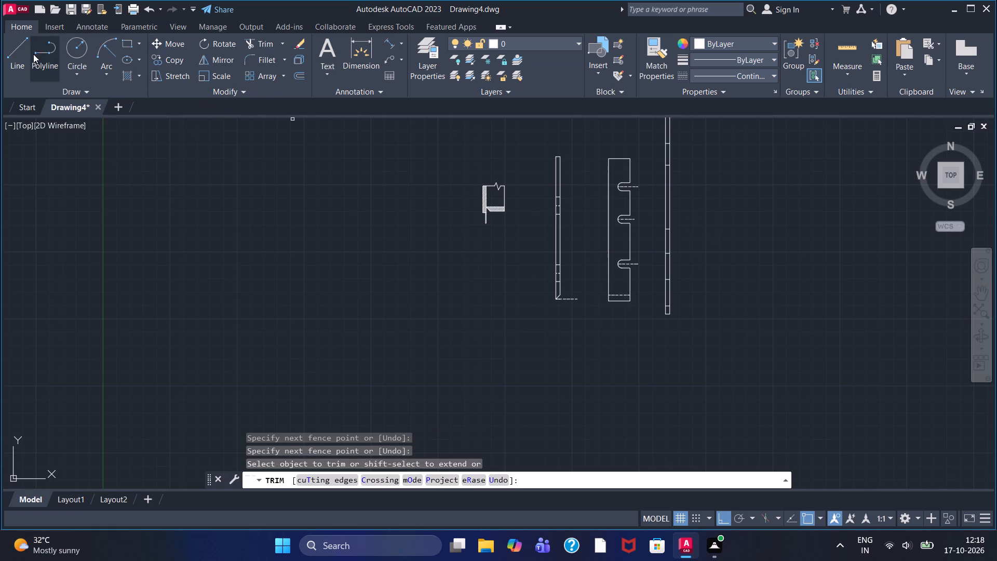
# Set the linetype to ACAD_ISO02W100 and draw a horizontal line across the upright between its two lowest cross lines, extending past both sides.
pyautogui.click(716, 75)
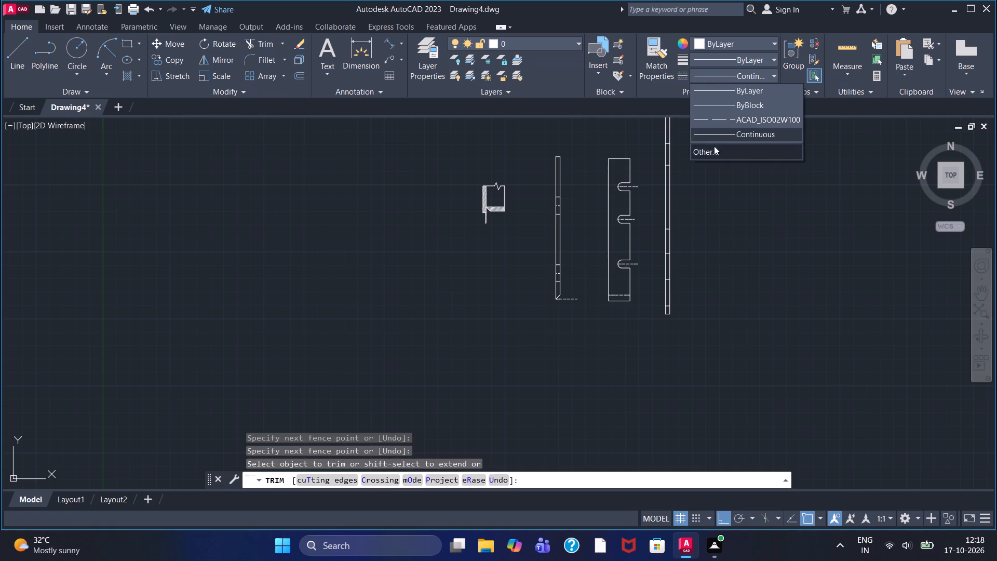
pyautogui.click(732, 121)
pyautogui.scroll(1, 683, 221)
pyautogui.scroll(1, 663, 284)
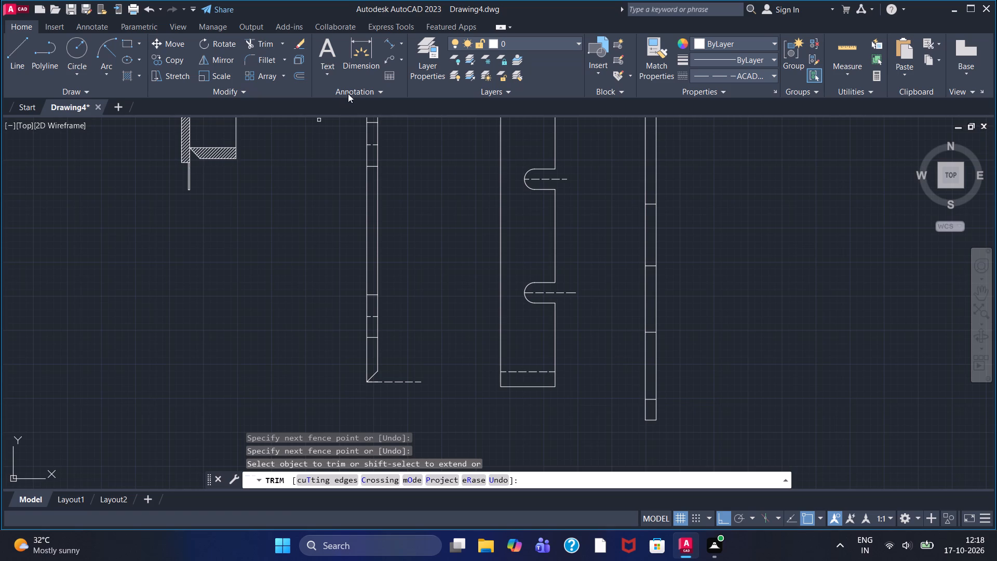
pyautogui.click(20, 45)
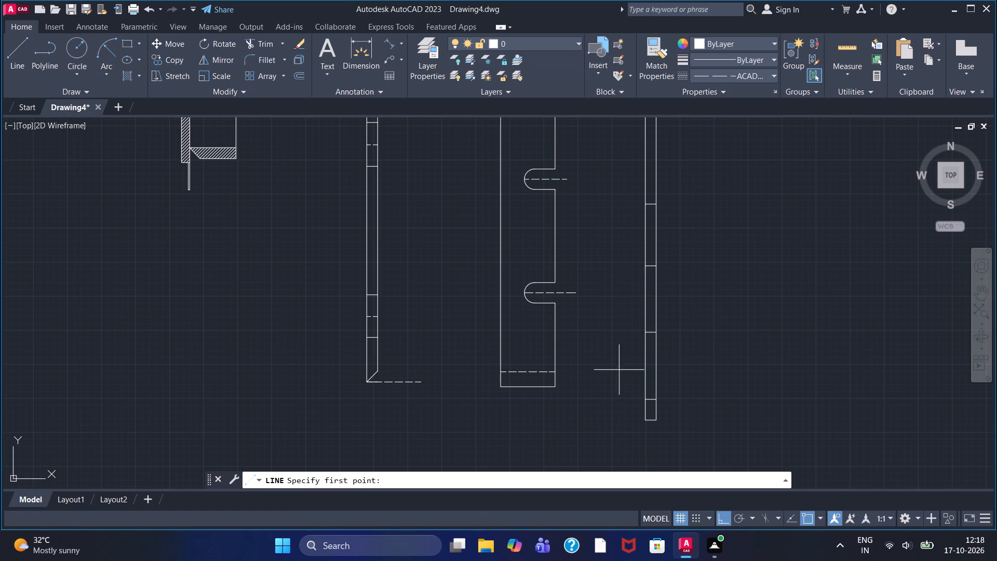
pyautogui.click(622, 368)
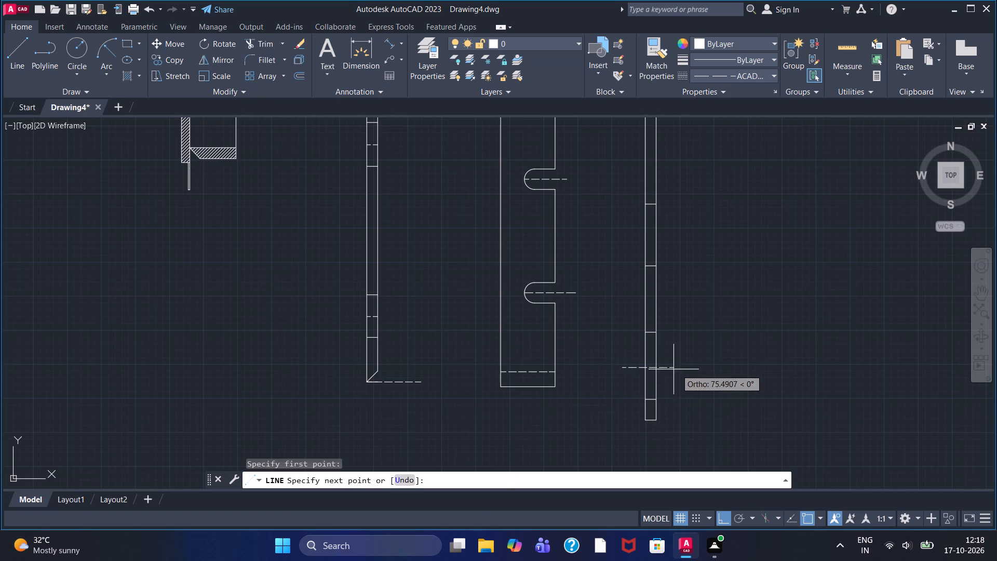
pyautogui.click(680, 368)
pyautogui.rightClick(694, 340)
pyautogui.click(708, 344)
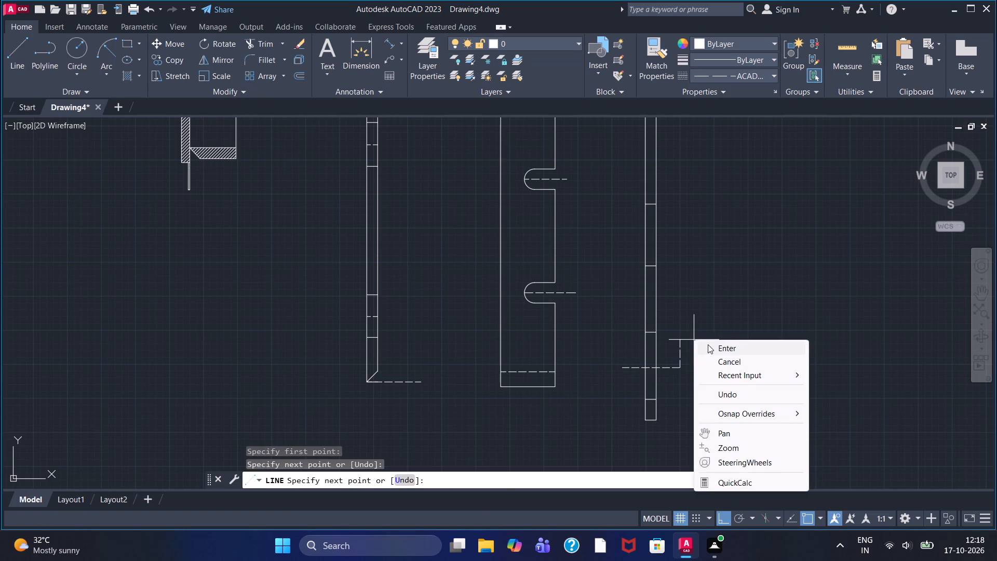
# Draw a dashed horizontal line across the 831 upright between its middle pair of cross lines, extending past both sides.
pyautogui.rightClick(595, 284)
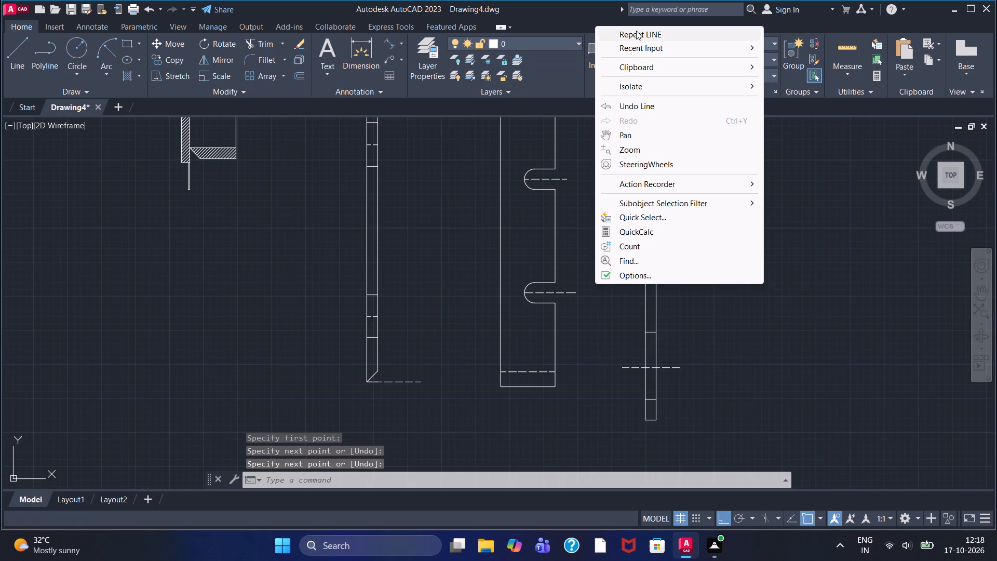
pyautogui.click(636, 31)
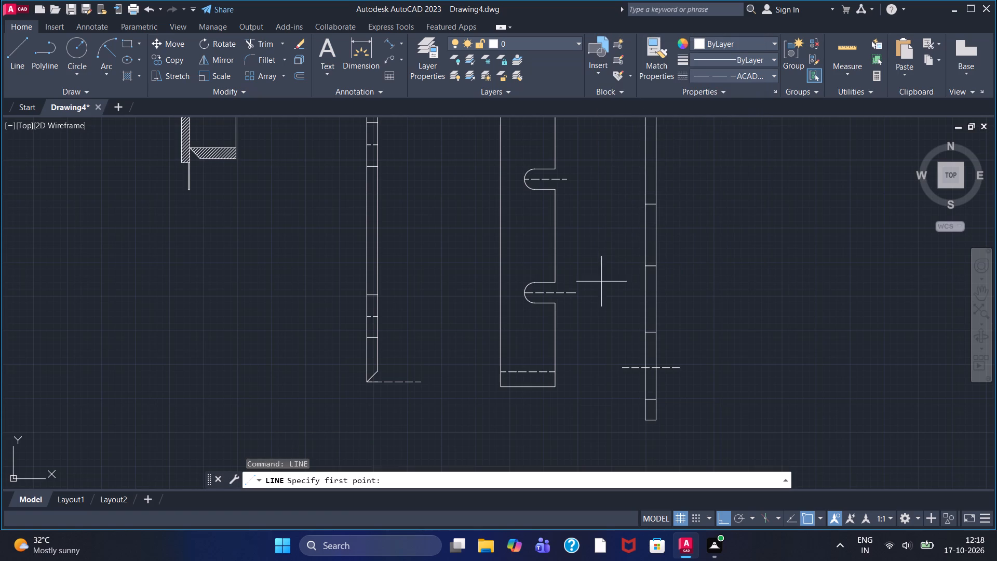
pyautogui.click(614, 235)
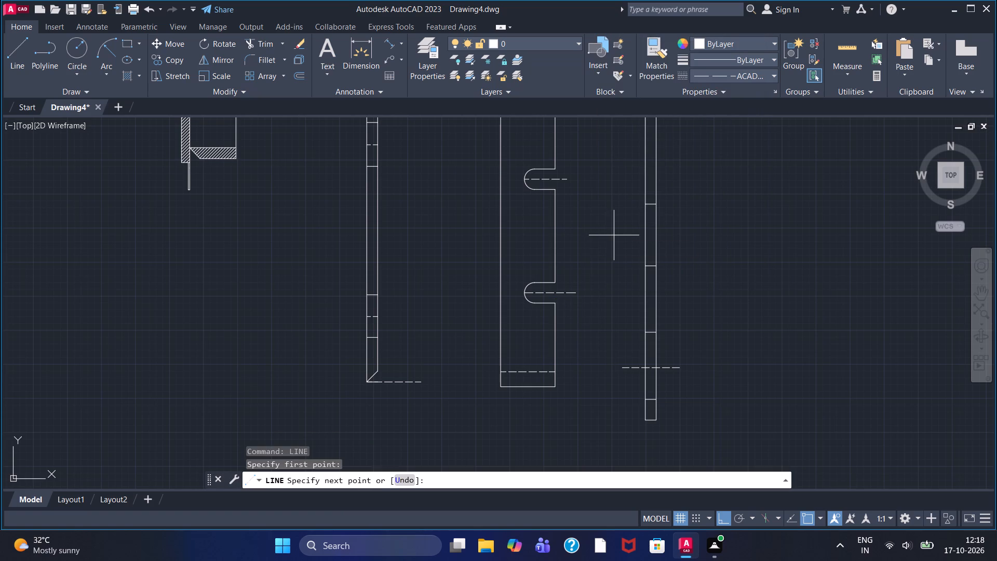
pyautogui.click(673, 234)
pyautogui.rightClick(677, 225)
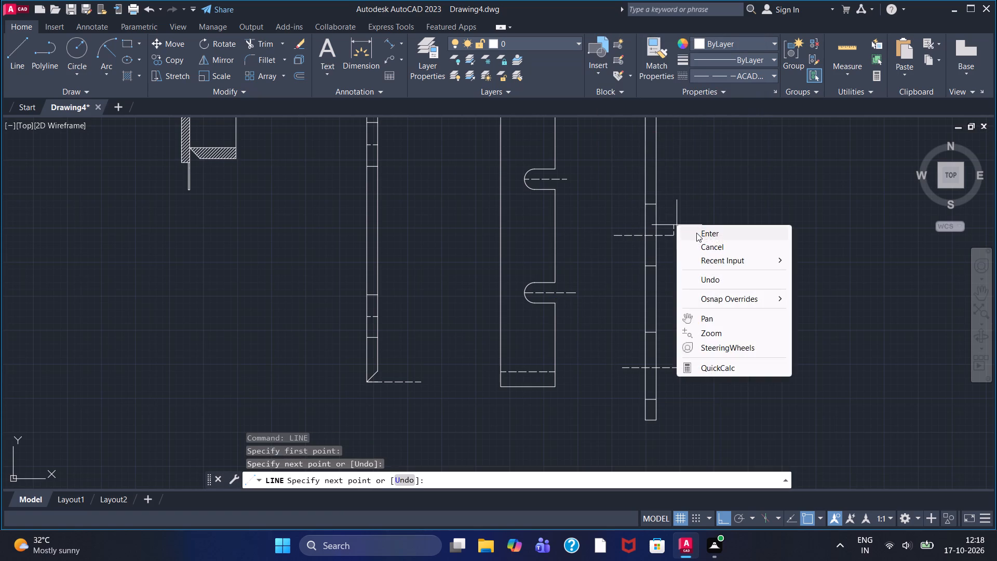
pyautogui.click(696, 233)
# Draw a dashed horizontal line across the 831 upright between its uppermost pair of cross lines, extending past both sides.
pyautogui.moveTo(690, 215); pyautogui.dragTo(731, 428, button='middle')
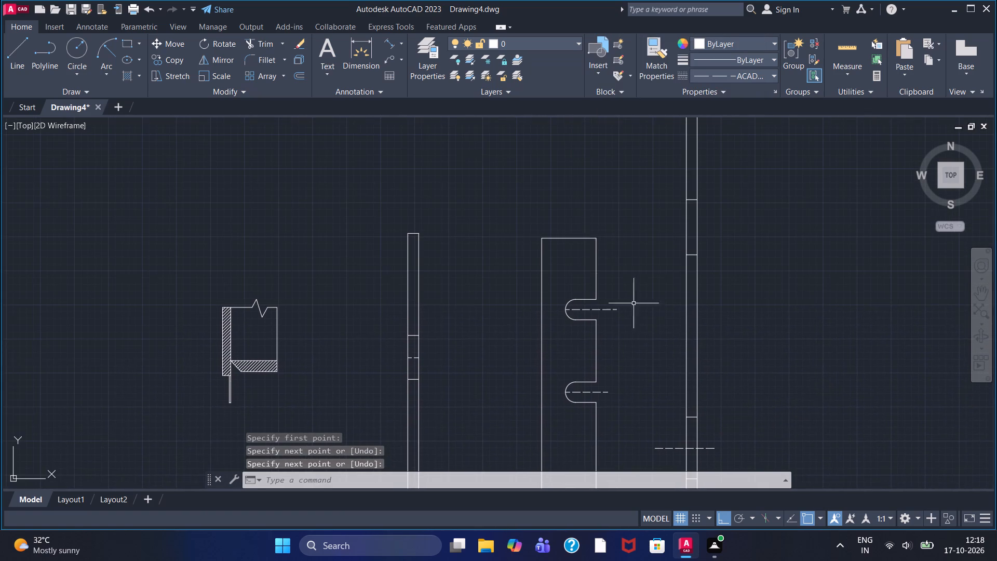
pyautogui.rightClick(609, 186)
pyautogui.click(624, 190)
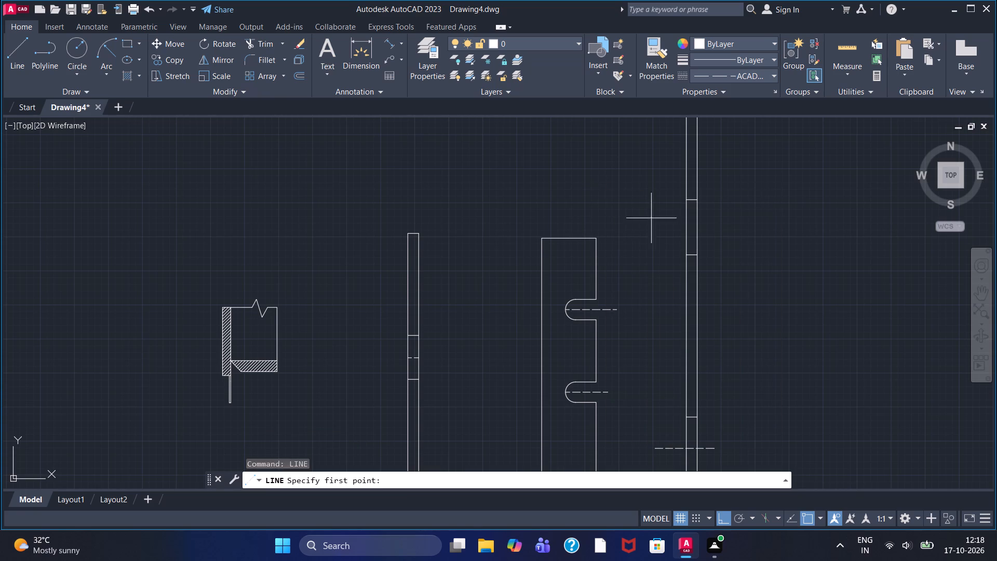
pyautogui.click(657, 231)
pyautogui.click(736, 229)
pyautogui.rightClick(743, 223)
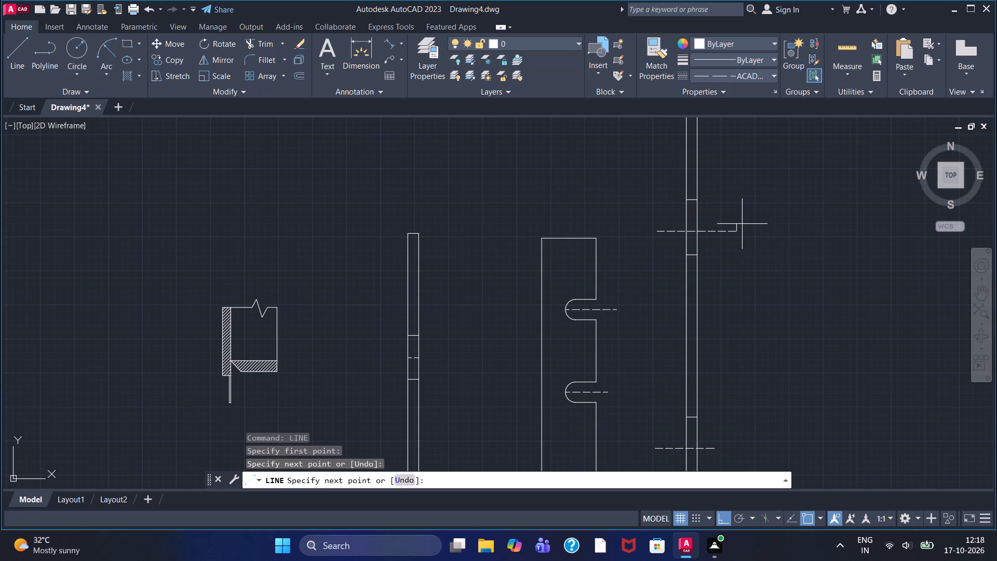
pyautogui.click(782, 231)
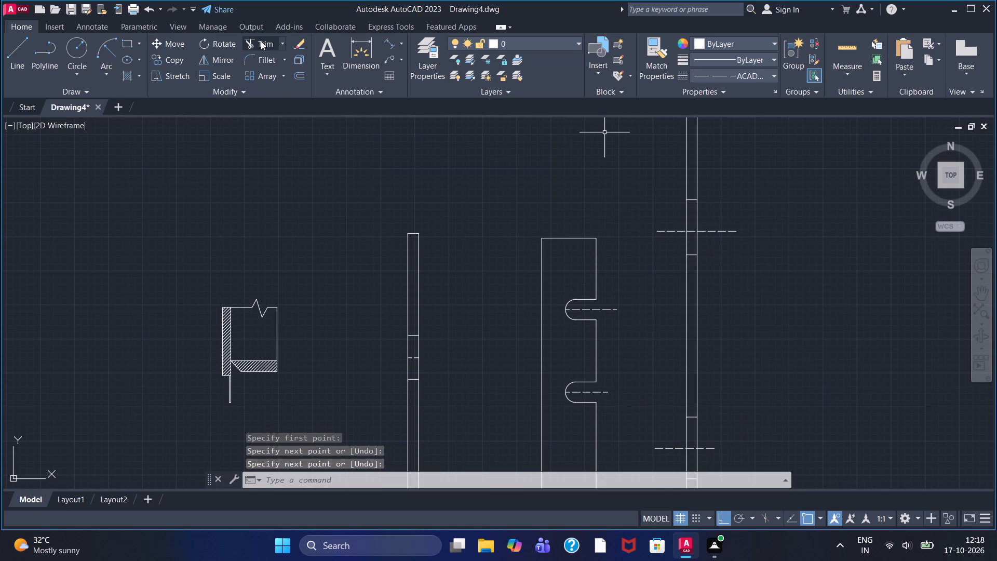
# Trim the overhanging ends of the three dashed lines on both sides of the 831 upright.
pyautogui.click(261, 41)
pyautogui.doubleClick(666, 232)
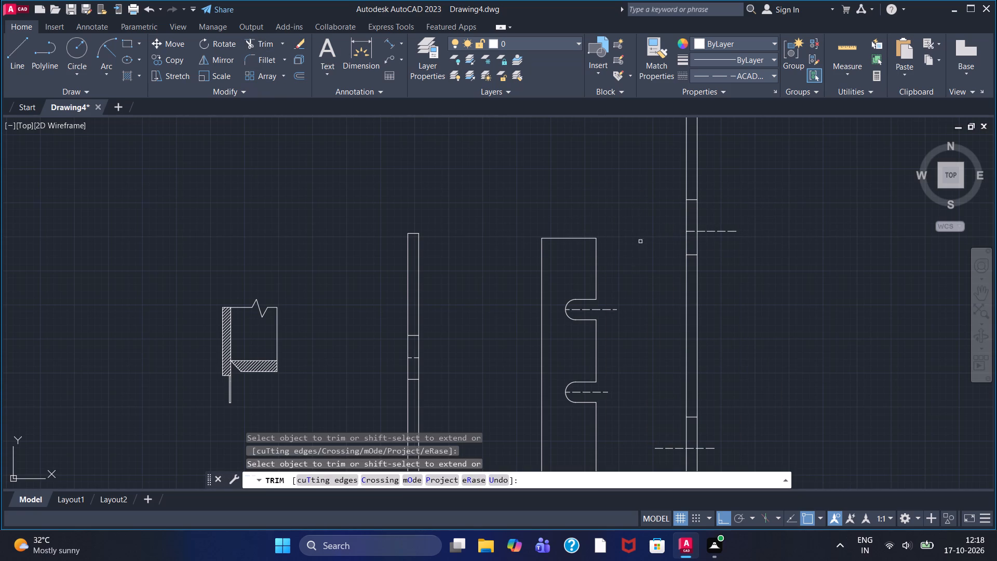
pyautogui.click(729, 230)
pyautogui.moveTo(730, 301); pyautogui.dragTo(725, 180, button='middle')
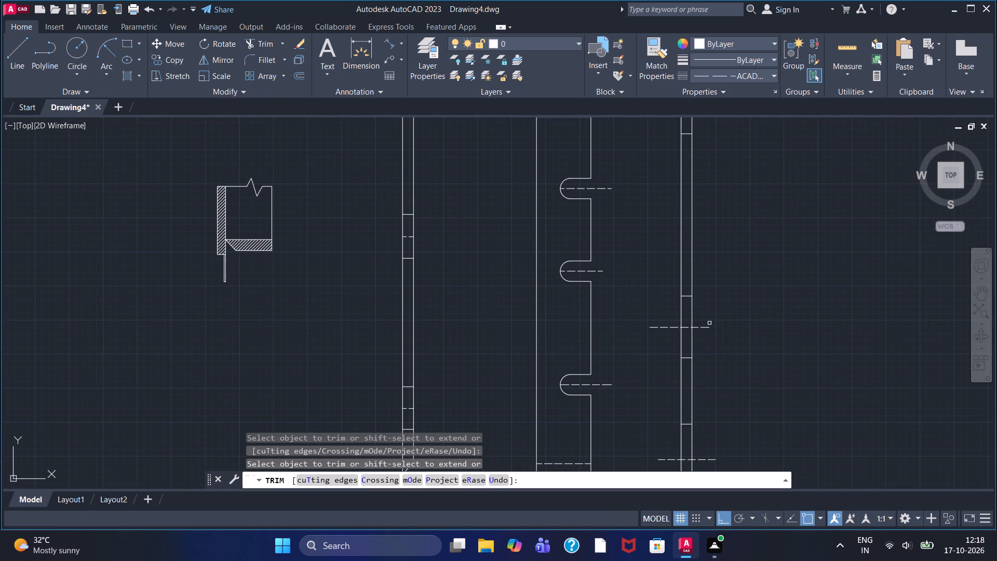
pyautogui.click(707, 327)
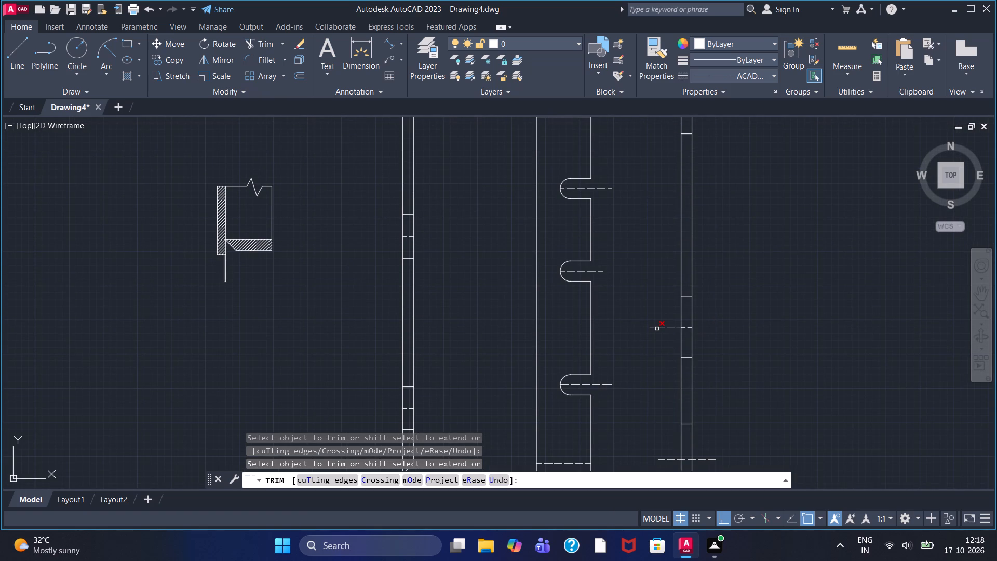
pyautogui.click(657, 329)
pyautogui.moveTo(639, 391); pyautogui.dragTo(639, 310, button='middle')
pyautogui.scroll(1, 639, 310)
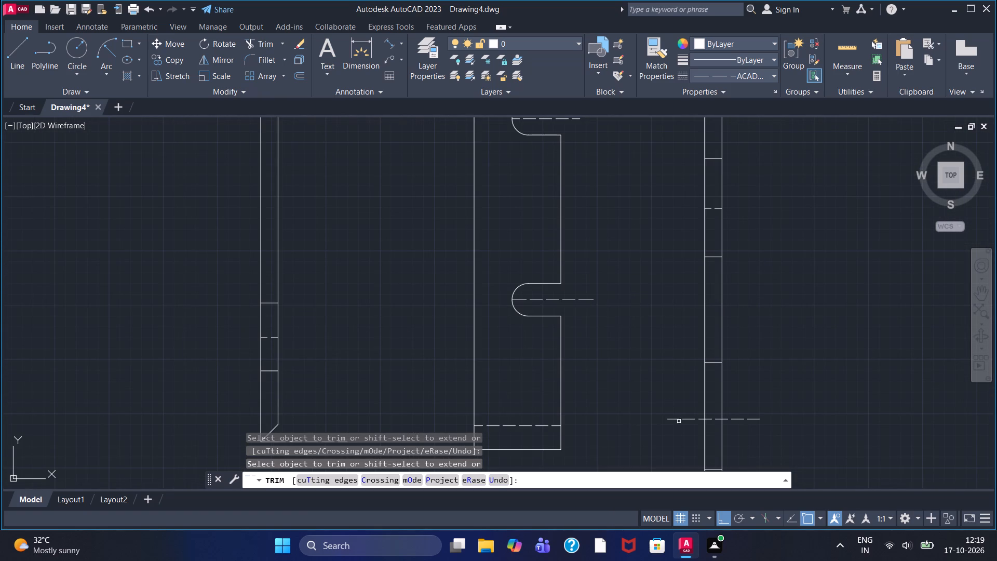
pyautogui.click(681, 419)
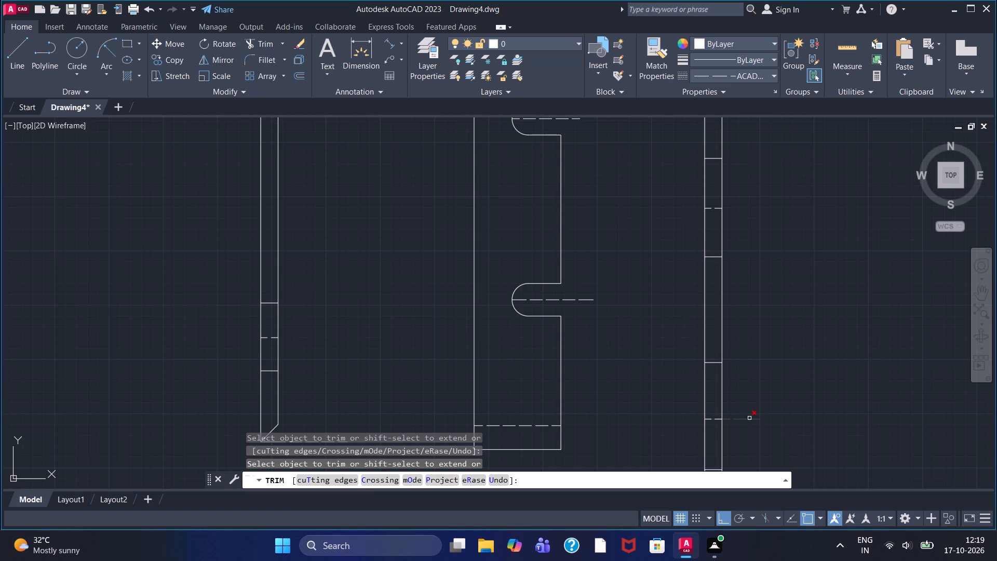
pyautogui.click(749, 418)
# Draw a dashed horizontal line from the 831 upright's top-left corner to a point well beyond its right side.
pyautogui.scroll(-2, 750, 397)
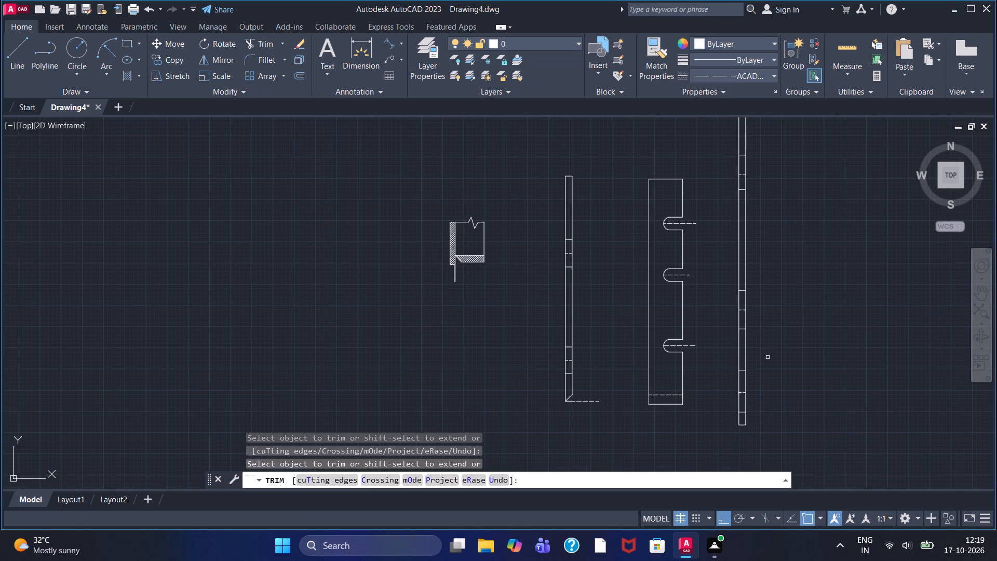
pyautogui.scroll(-1, 774, 243)
pyautogui.scroll(1, 784, 231)
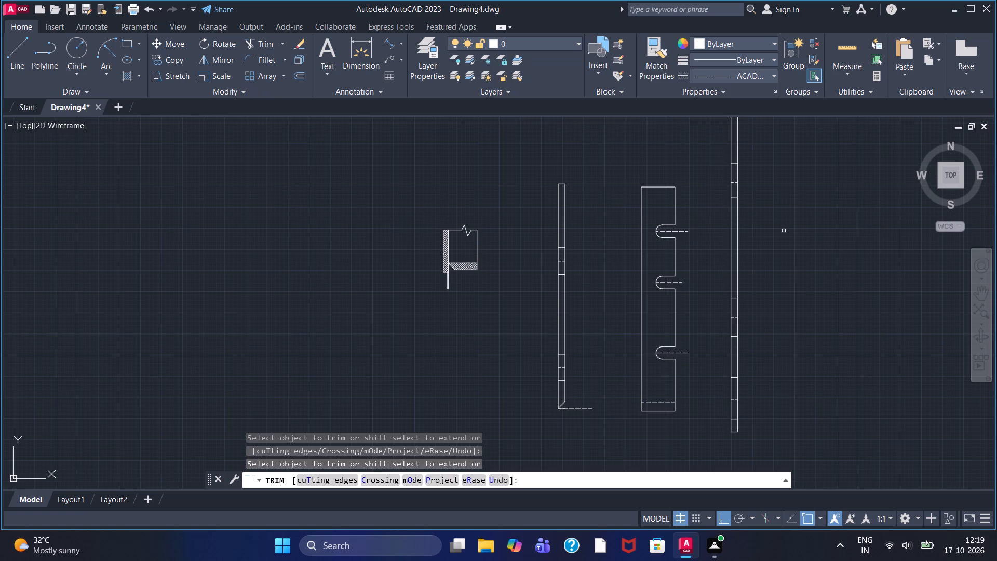
pyautogui.scroll(-1, 797, 226)
pyautogui.moveTo(797, 226); pyautogui.dragTo(583, 248, button='middle')
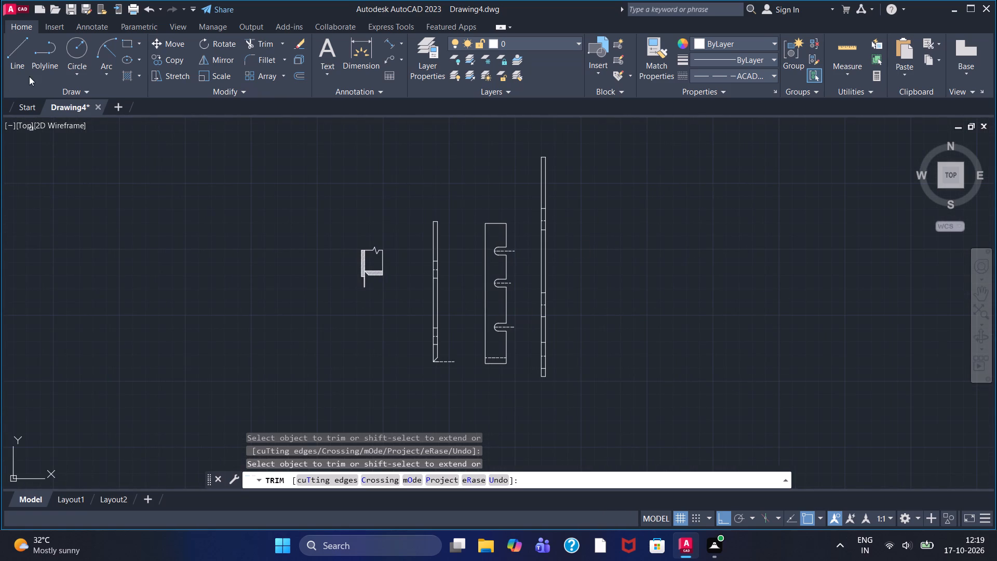
pyautogui.click(19, 66)
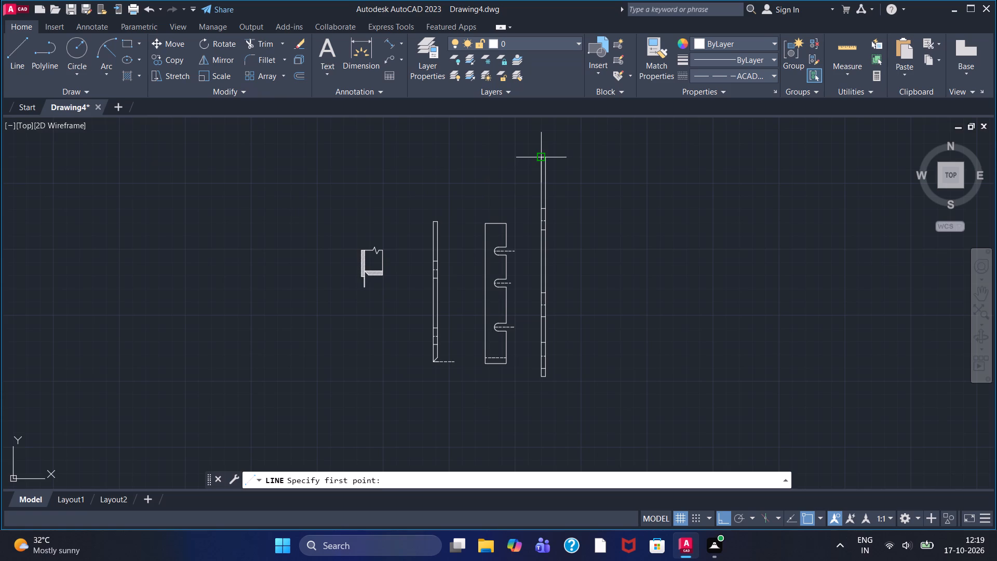
pyautogui.click(543, 157)
pyautogui.moveTo(543, 157); pyautogui.dragTo(548, 157)
pyautogui.click(581, 161)
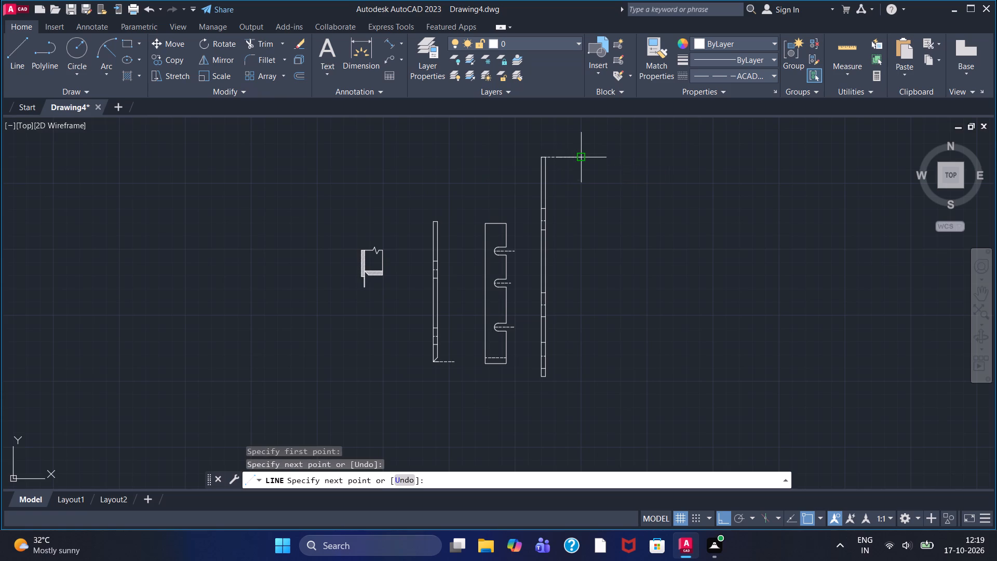
pyautogui.rightClick(581, 161)
pyautogui.click(604, 166)
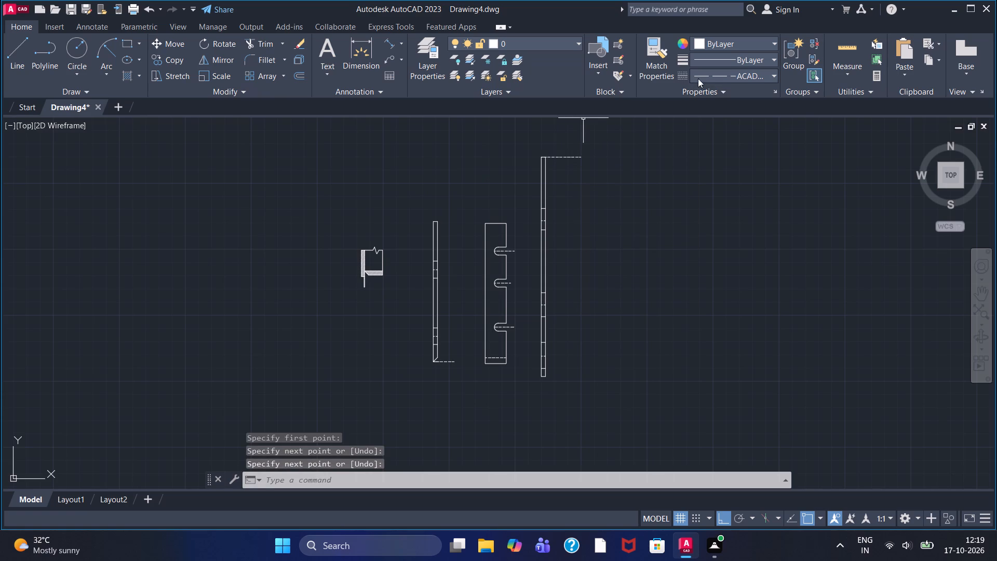
# Set the linetype to Continuous and draw a line 831 down from the dashed line's free end, continuing 80 to the right.
pyautogui.click(703, 76)
pyautogui.click(709, 132)
pyautogui.click(25, 68)
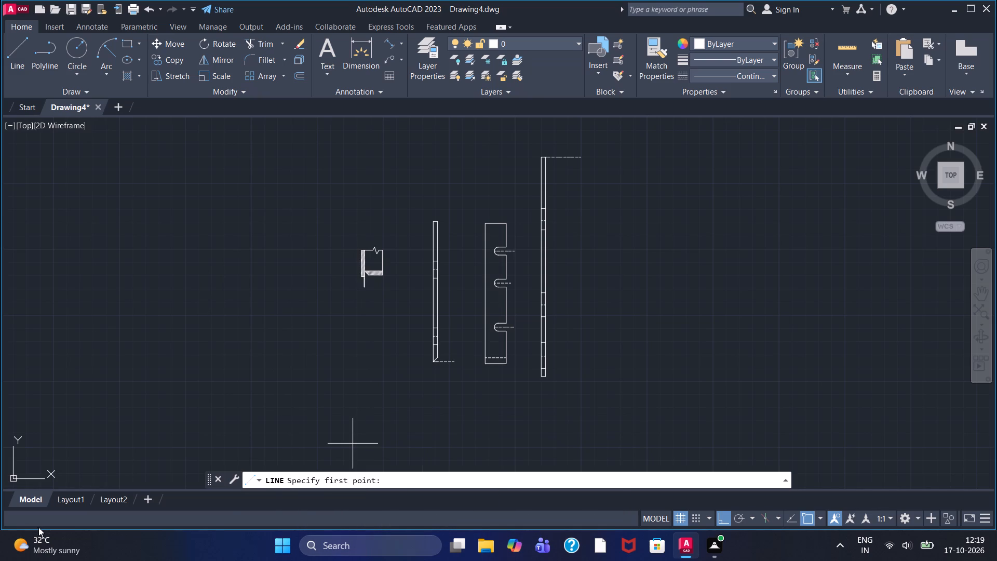
pyautogui.click(585, 158)
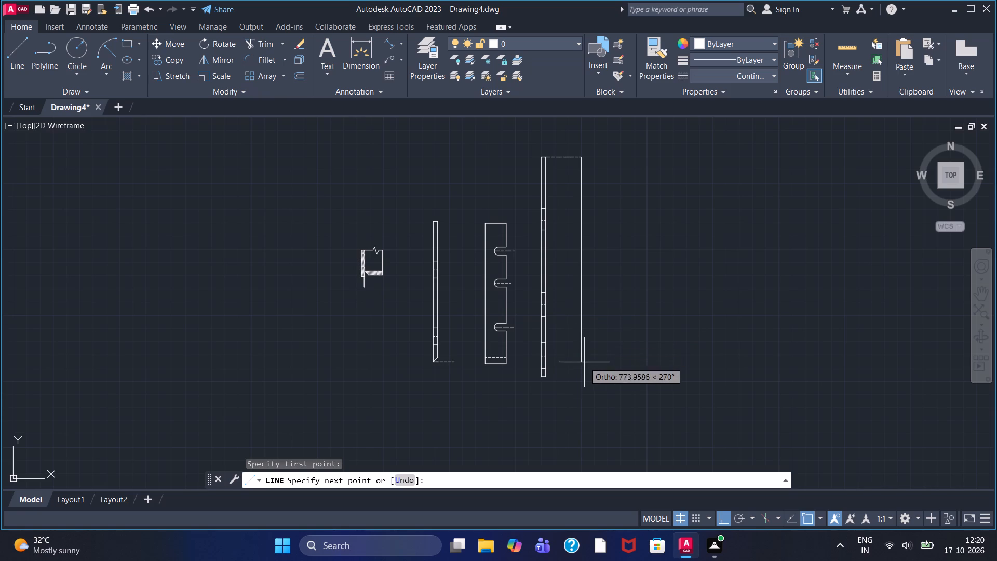
pyautogui.write('83')
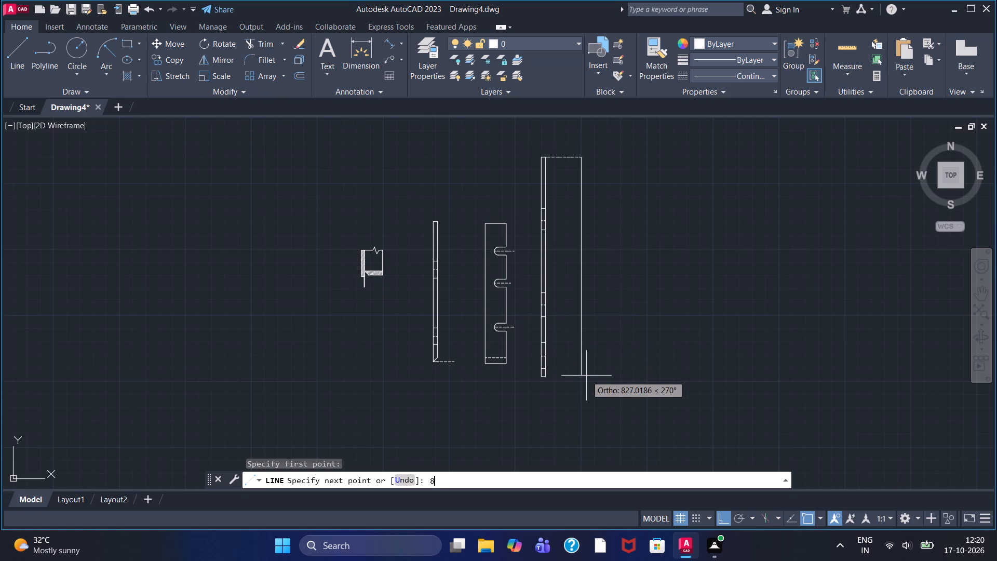
pyautogui.press('1')
pyautogui.press('Return')
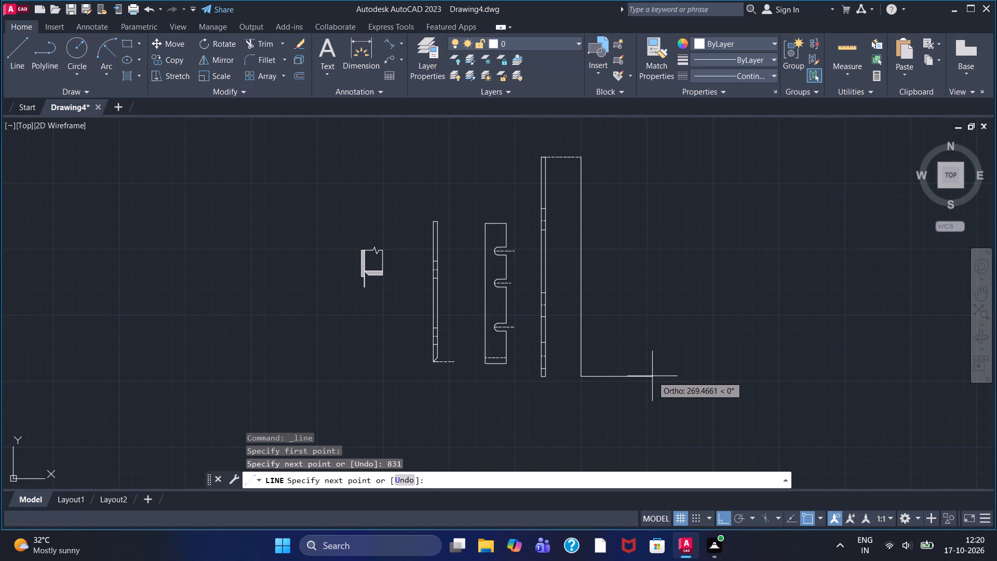
pyautogui.write('80')
pyautogui.press('Return')
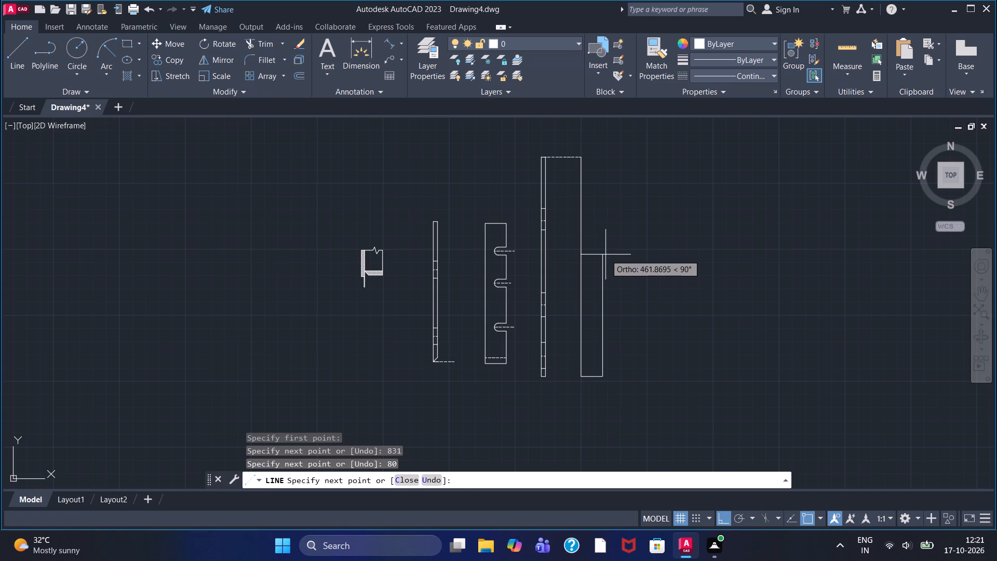
# Continue the outline upward along the right side with consecutive segments of 138, 320 and 300, and finish the line.
pyautogui.write('13')
pyautogui.press('8')
pyautogui.press('Return')
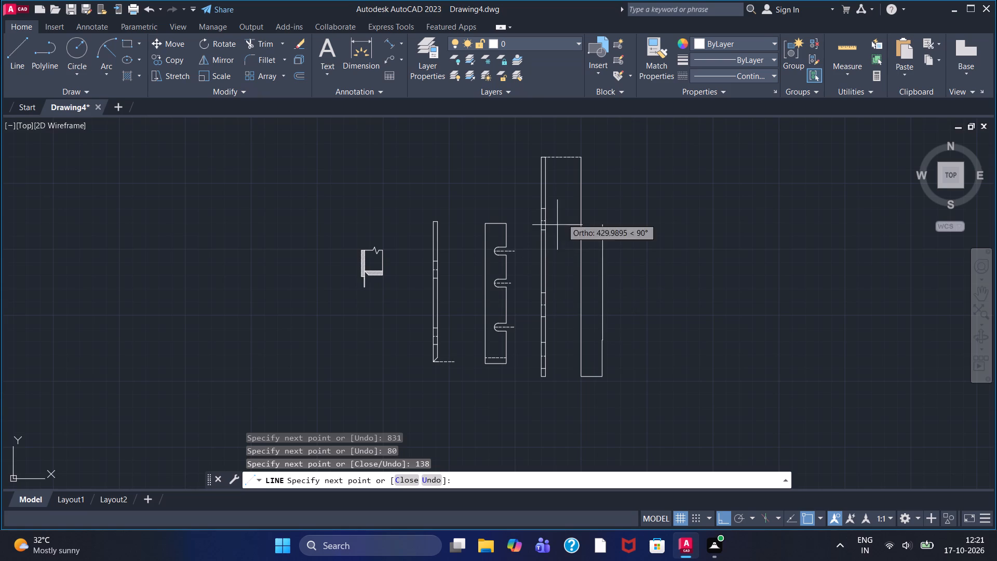
pyautogui.write('320')
pyautogui.press('Return')
pyautogui.write('300')
pyautogui.press('Return')
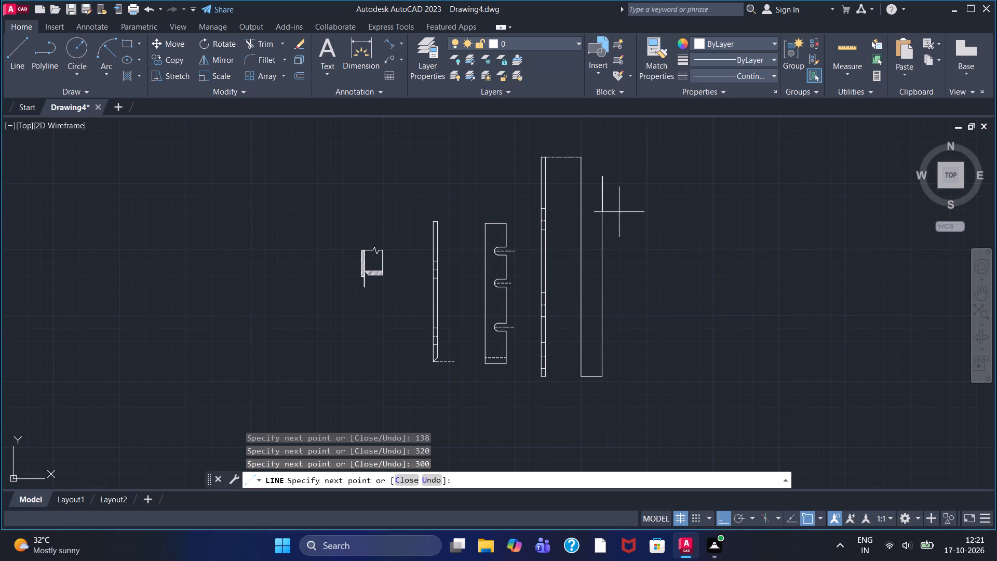
pyautogui.rightClick(605, 157)
pyautogui.click(611, 162)
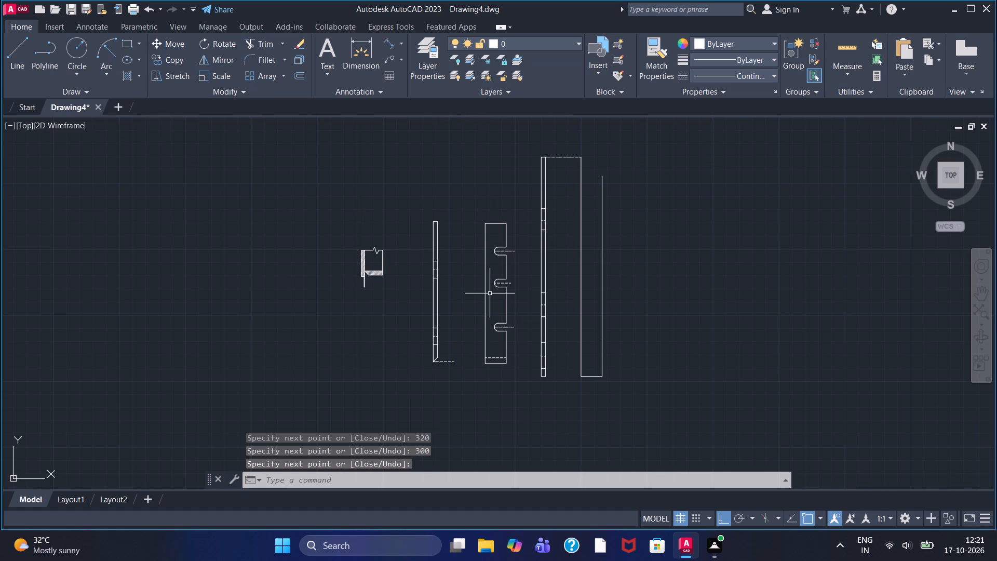
# Draw a 30 long horizontal line inward from the top of the 138 segment on the new outline's right side.
pyautogui.doubleClick(22, 50)
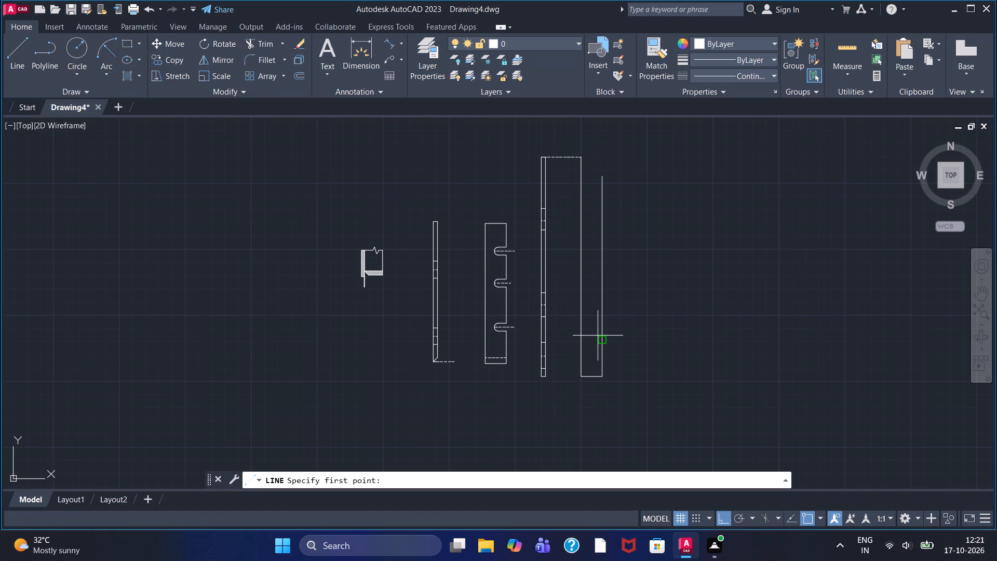
pyautogui.scroll(-2, 600, 336)
pyautogui.scroll(3, 600, 336)
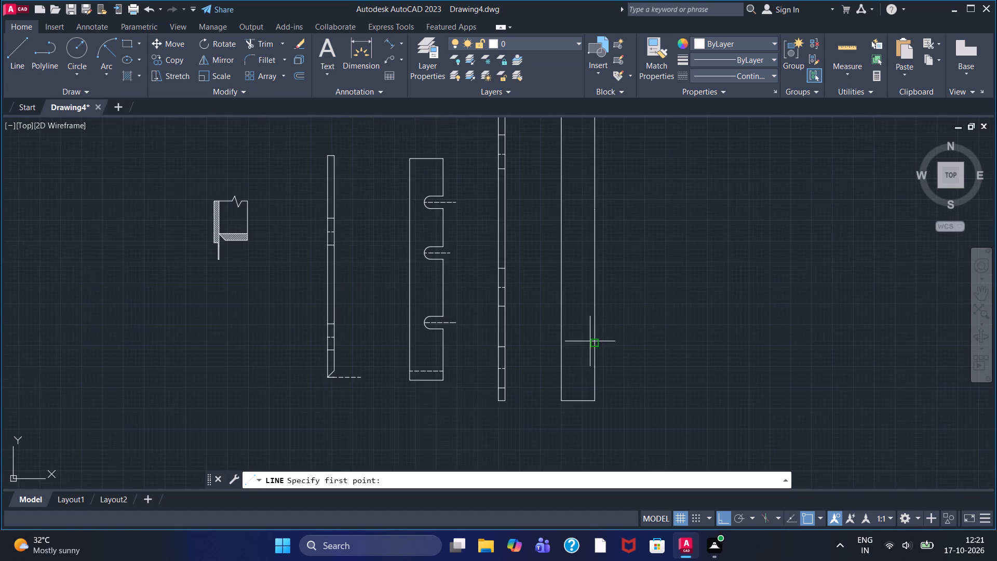
pyautogui.scroll(1, 580, 345)
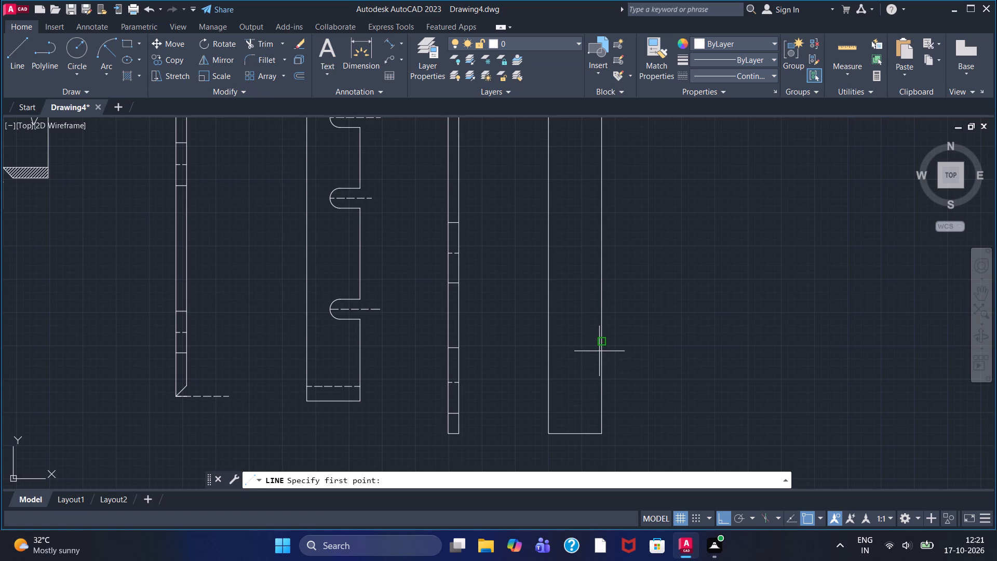
pyautogui.click(600, 343)
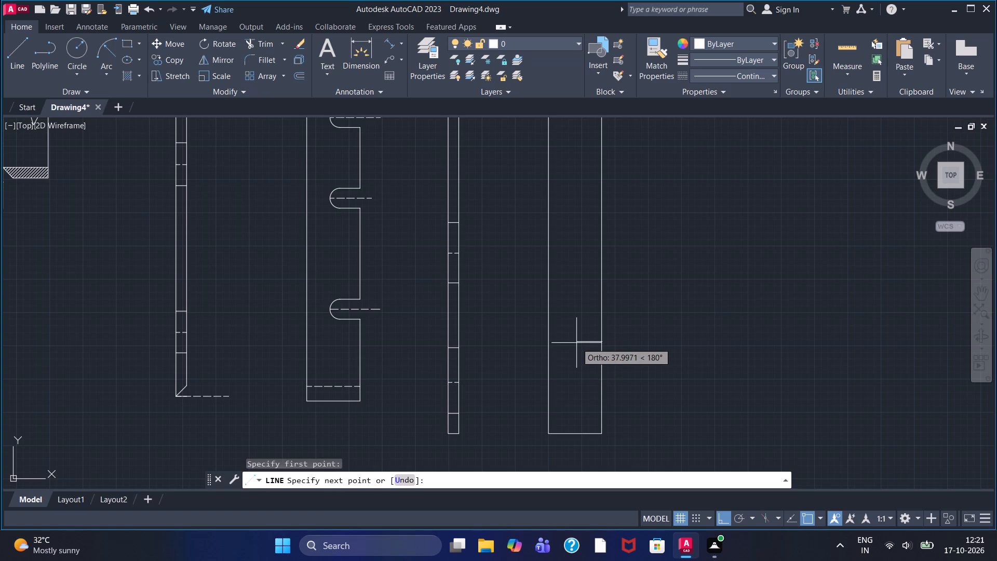
pyautogui.write('30')
pyautogui.press('Return')
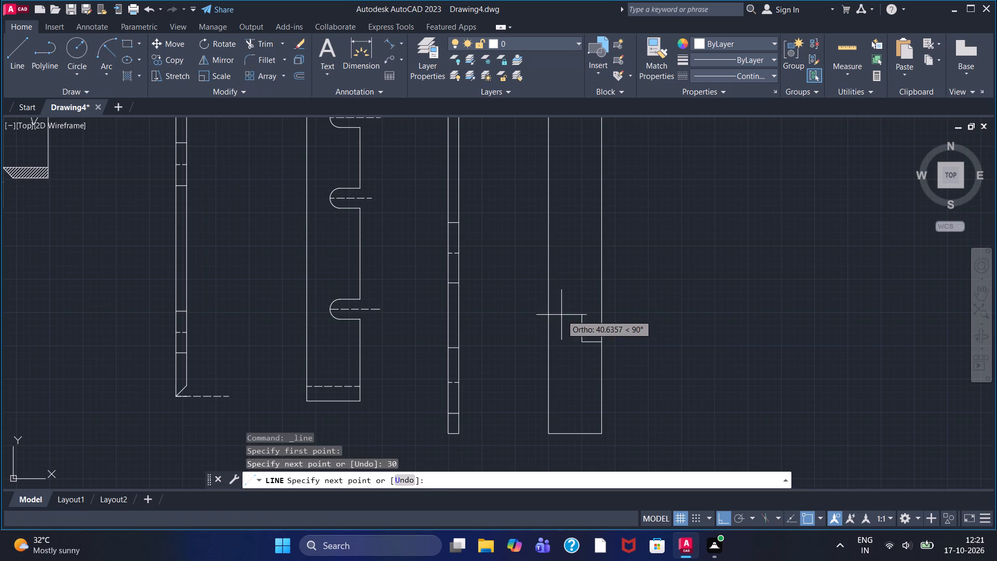
pyautogui.rightClick(569, 315)
pyautogui.click(581, 319)
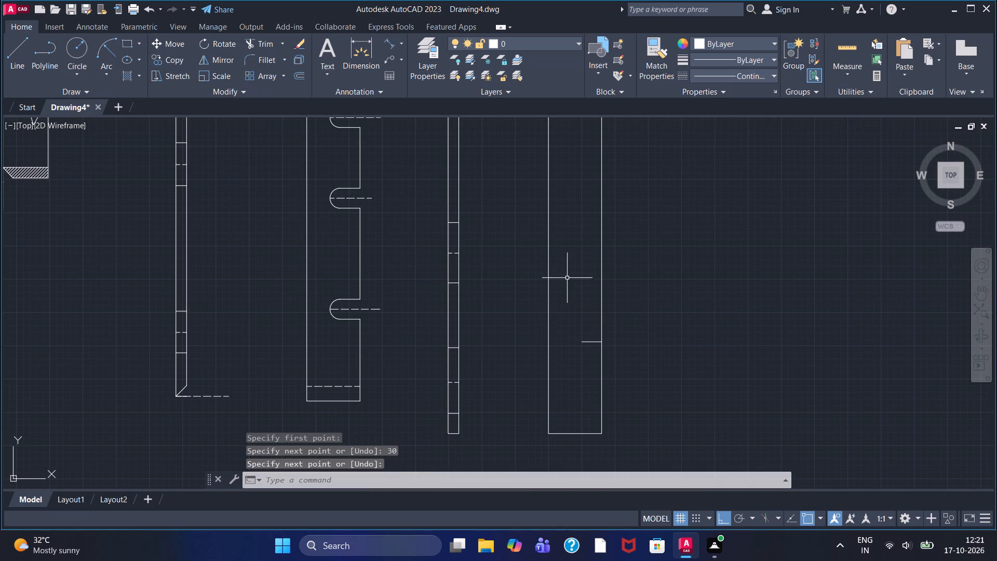
# Draw a 30 long horizontal line inward from the top of the 320 segment on the new outline's right side.
pyautogui.scroll(-1, 569, 273)
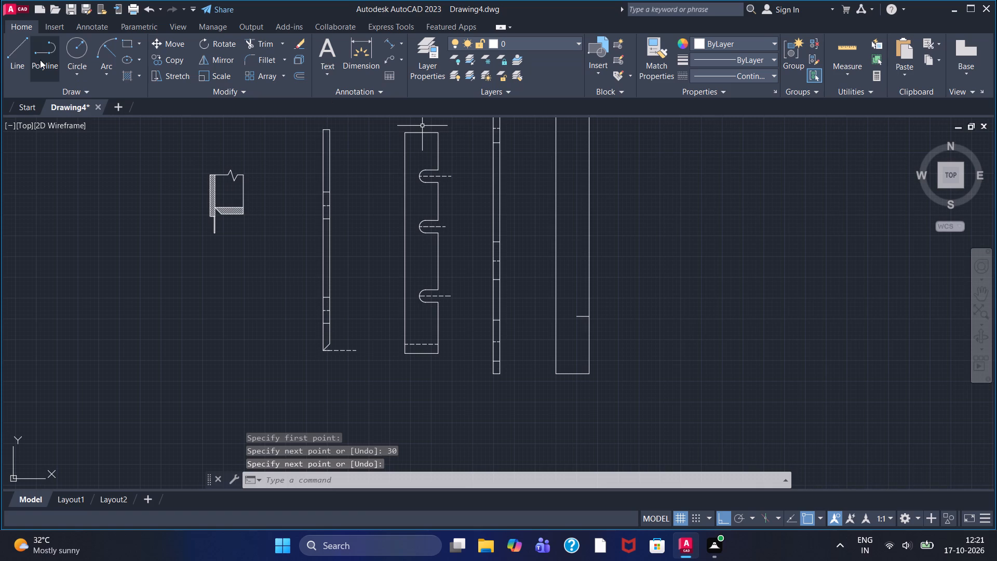
pyautogui.click(29, 59)
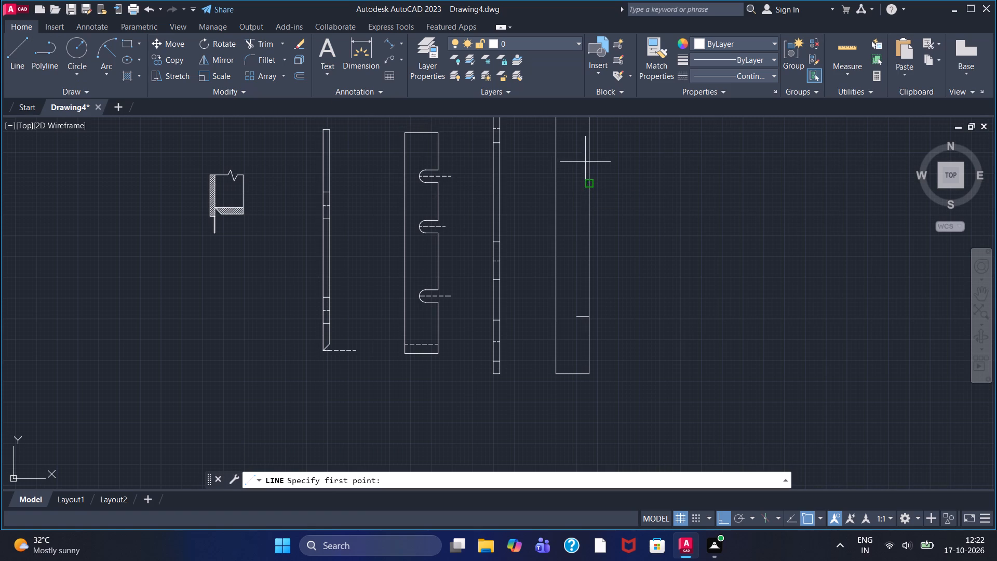
pyautogui.moveTo(578, 174); pyautogui.dragTo(590, 346, button='middle')
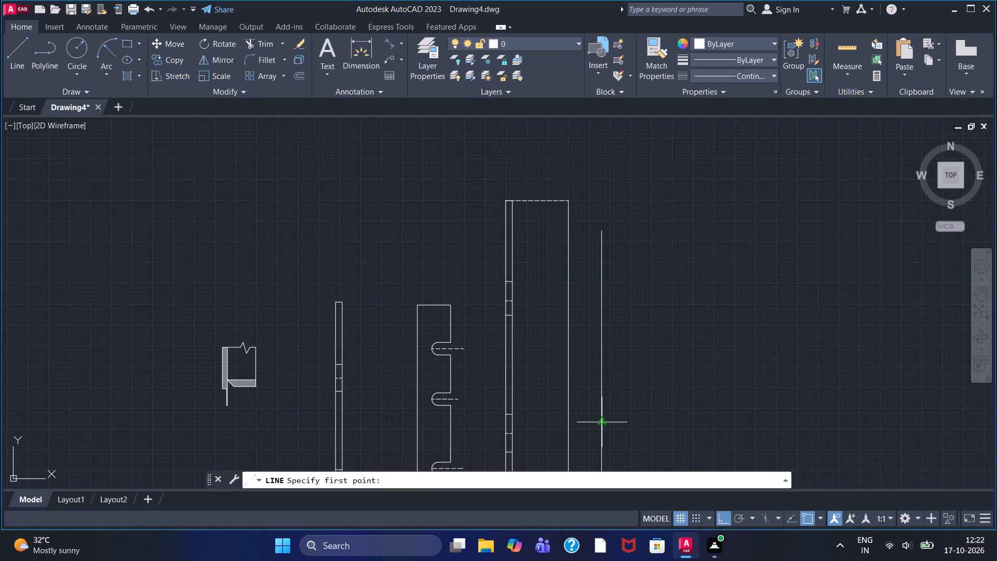
pyautogui.click(599, 358)
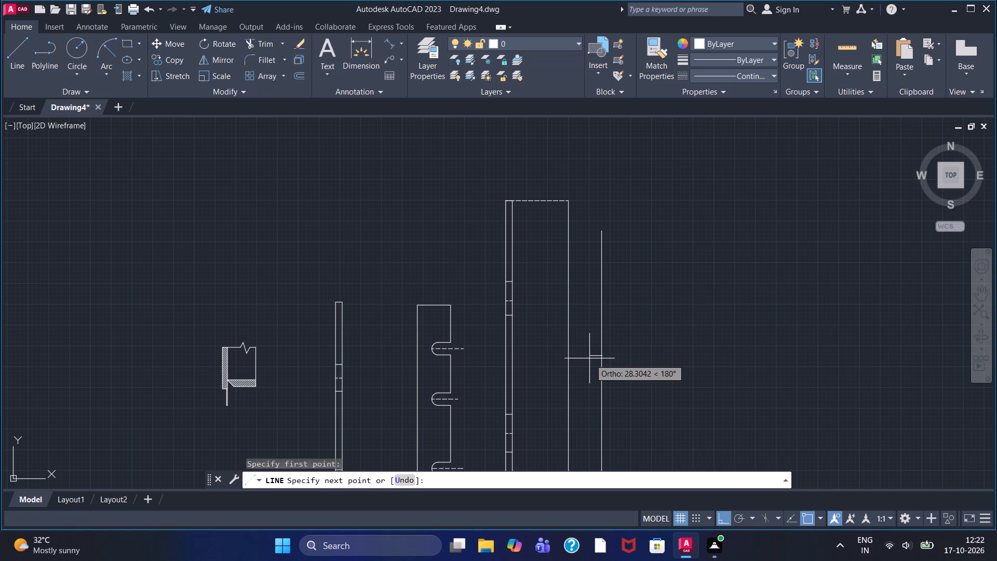
pyautogui.write('30')
pyautogui.press('Return')
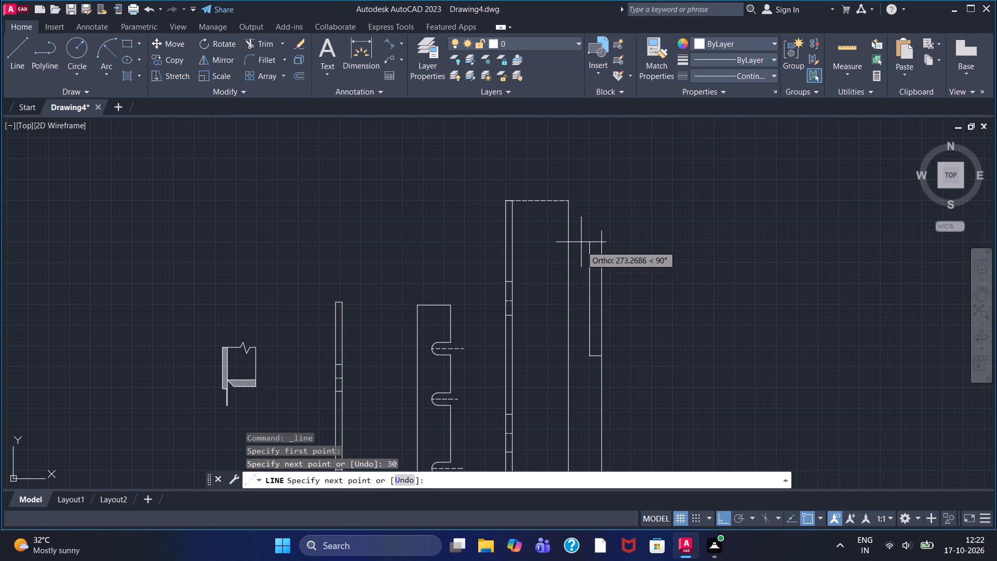
pyautogui.rightClick(580, 266)
pyautogui.click(588, 273)
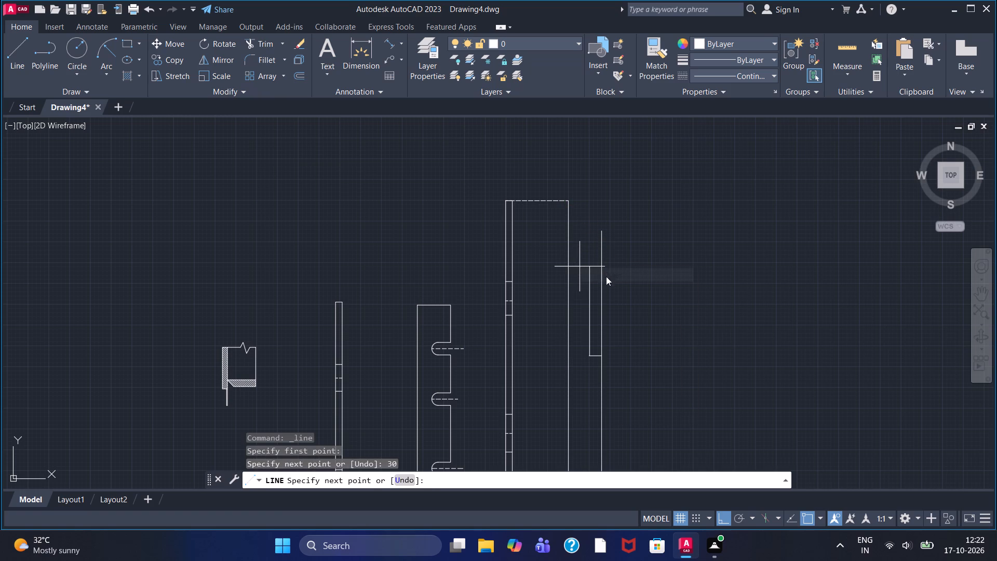
# Draw a 30 long horizontal line inward from the top end of the 300 segment on the outline's right side.
pyautogui.rightClick(693, 285)
pyautogui.click(731, 36)
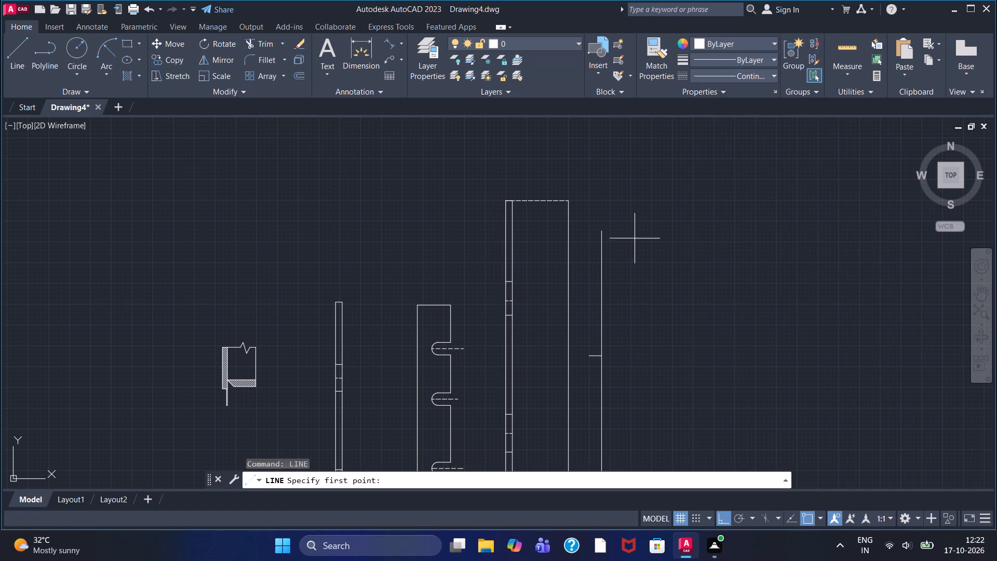
pyautogui.click(597, 233)
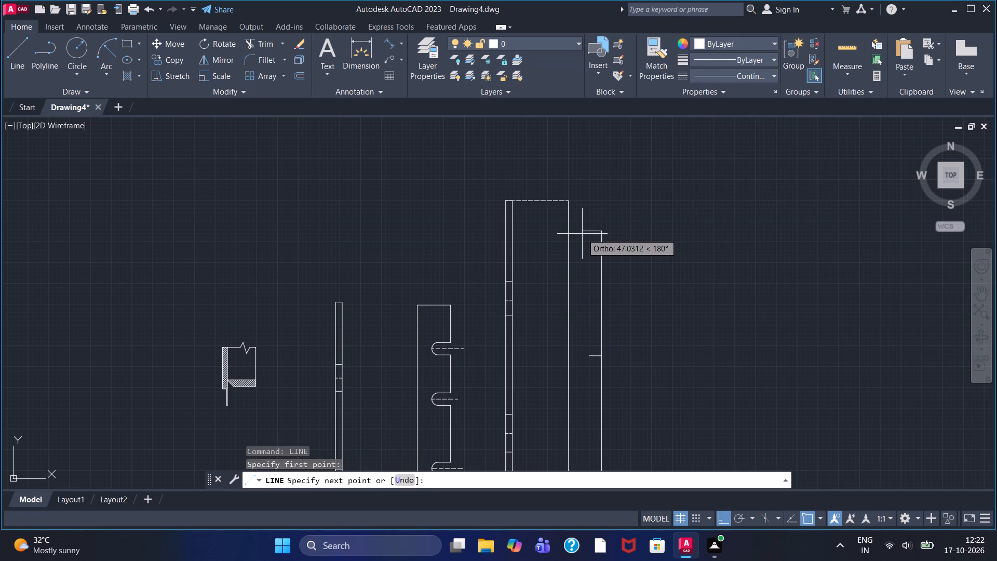
pyautogui.write('30')
pyautogui.press('Return')
pyautogui.rightClick(615, 217)
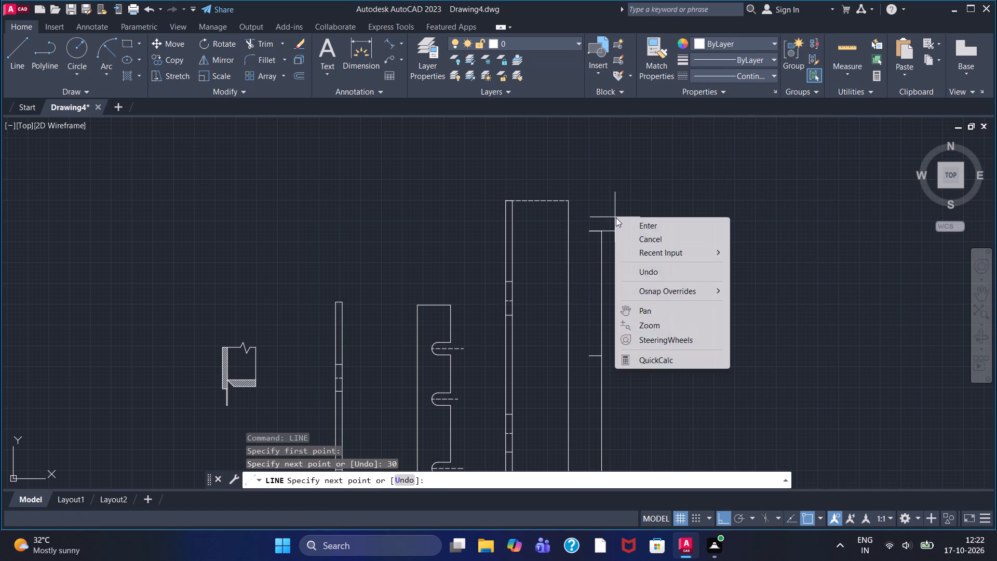
pyautogui.click(621, 225)
# Draw radius 15 circles centred on the inner ends of the top and middle 30 long lines.
pyautogui.click(66, 55)
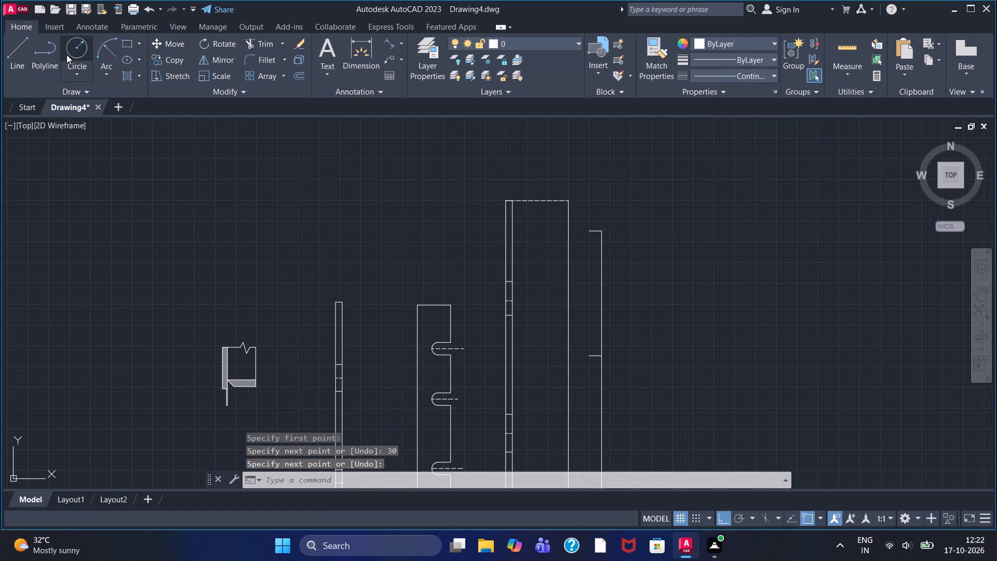
pyautogui.click(592, 235)
pyautogui.write('15')
pyautogui.press('Return')
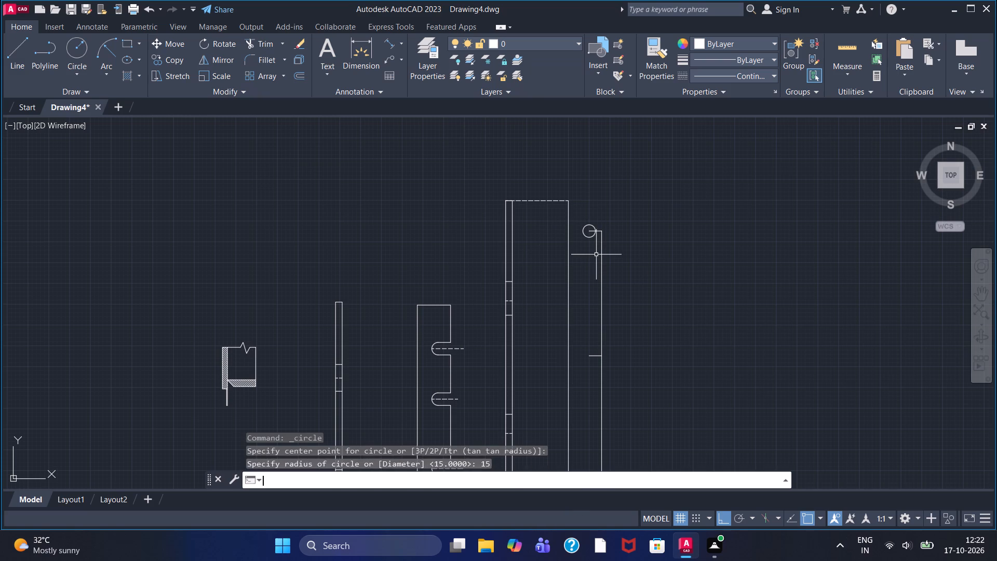
pyautogui.rightClick(575, 339)
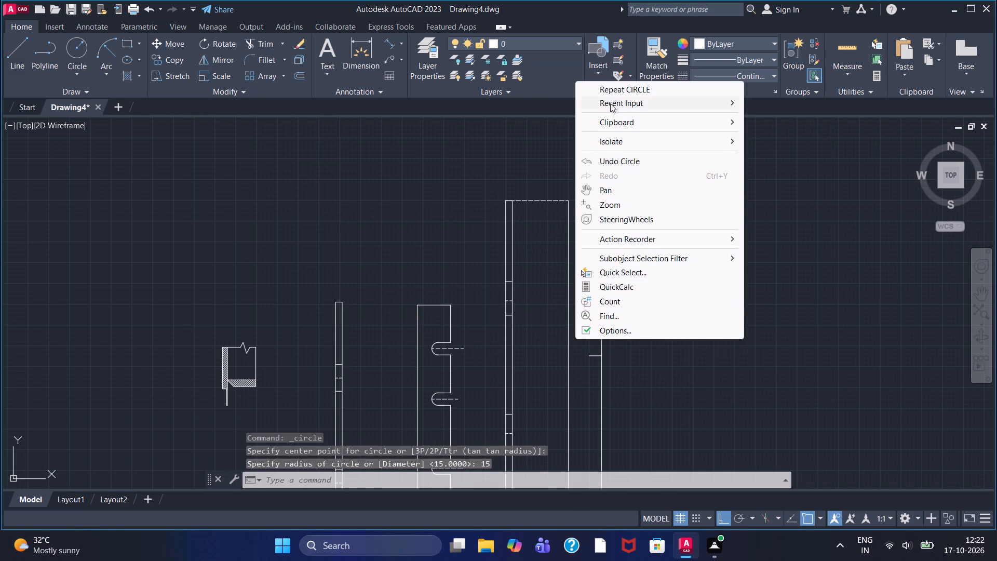
pyautogui.click(617, 90)
pyautogui.click(588, 353)
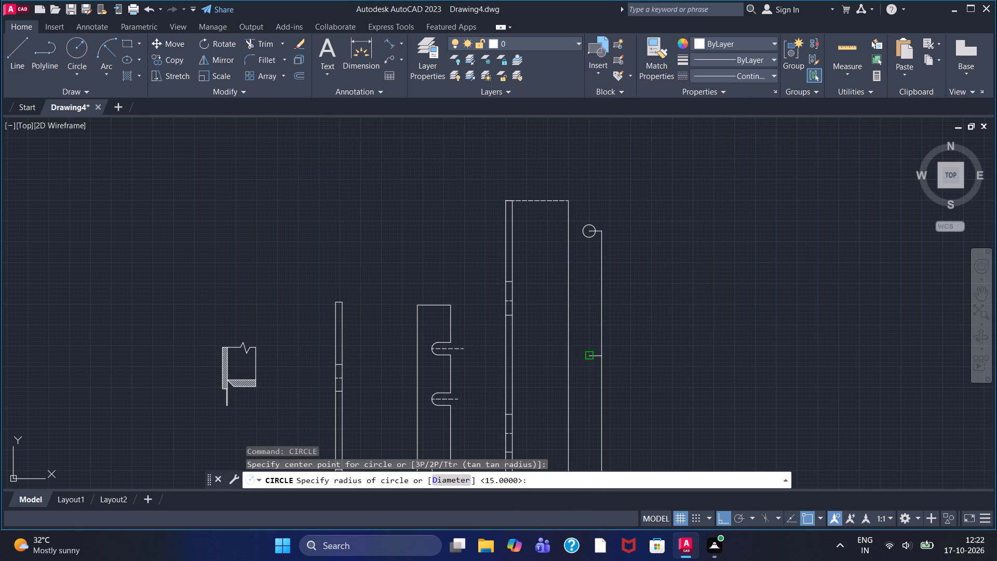
pyautogui.write('15')
pyautogui.press('Return')
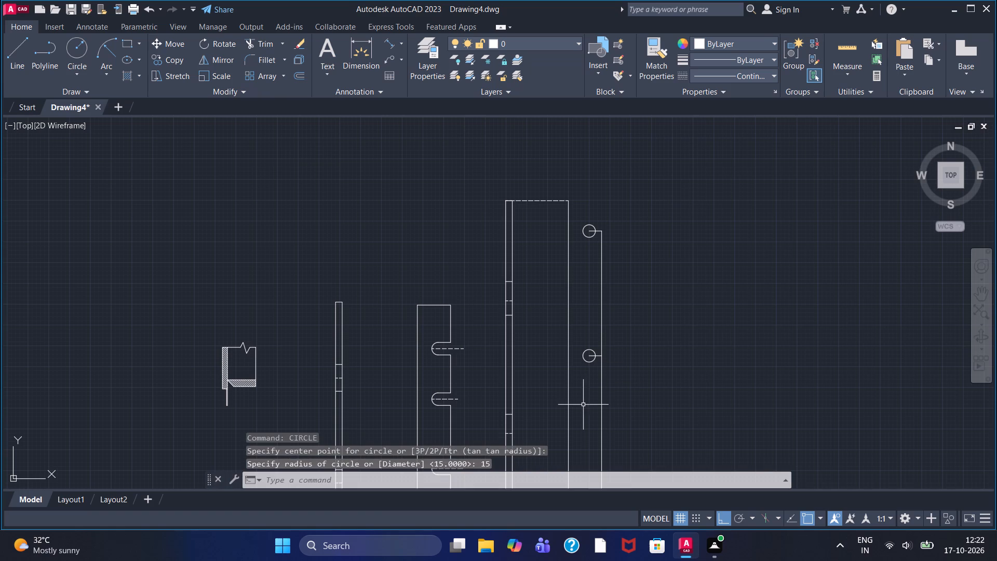
# Draw a radius 15 circle centred on the inner end of the lowest 30 long line.
pyautogui.moveTo(583, 405); pyautogui.dragTo(588, 228, button='middle')
pyautogui.rightClick(591, 308)
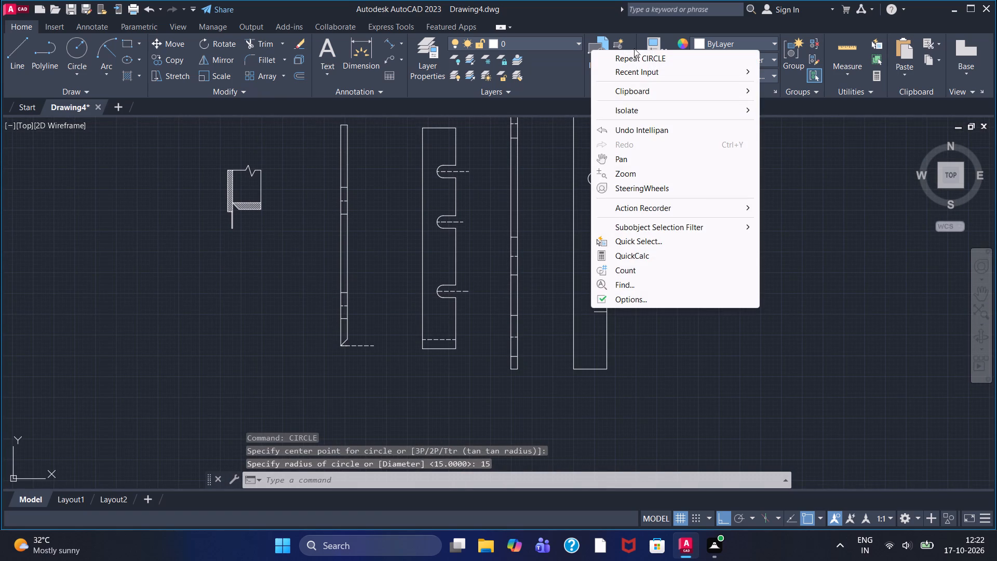
pyautogui.click(635, 56)
pyautogui.click(593, 309)
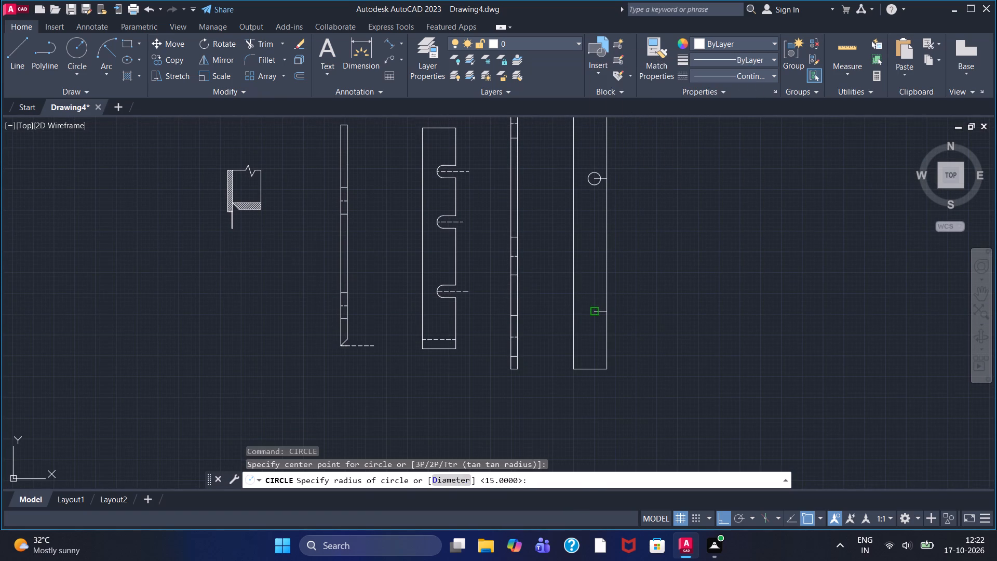
pyautogui.write('15')
pyautogui.press('Return')
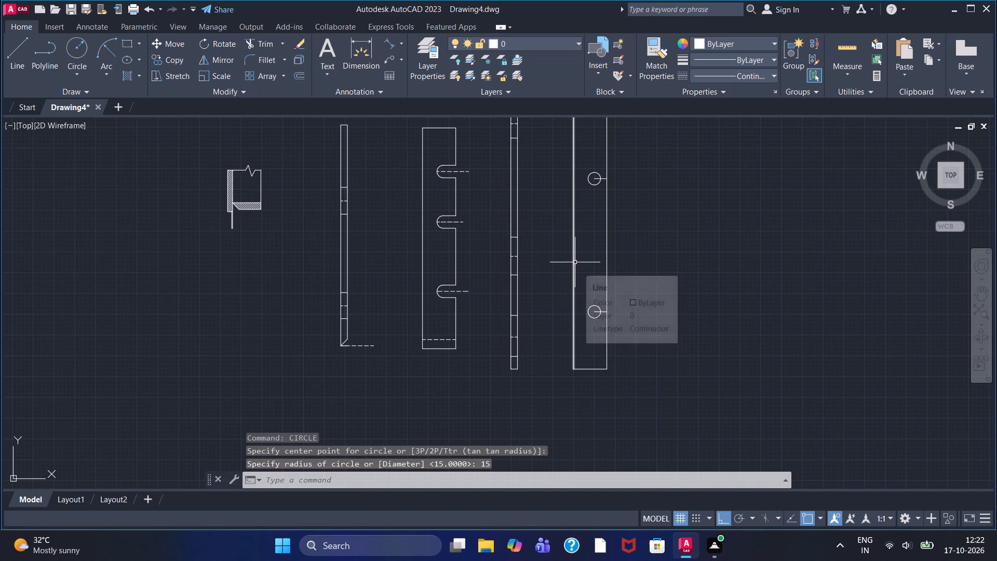
# Draw 30 long horizontal lines from the top and bottom of the lowest circle to the outline's right side.
pyautogui.scroll(2, 583, 319)
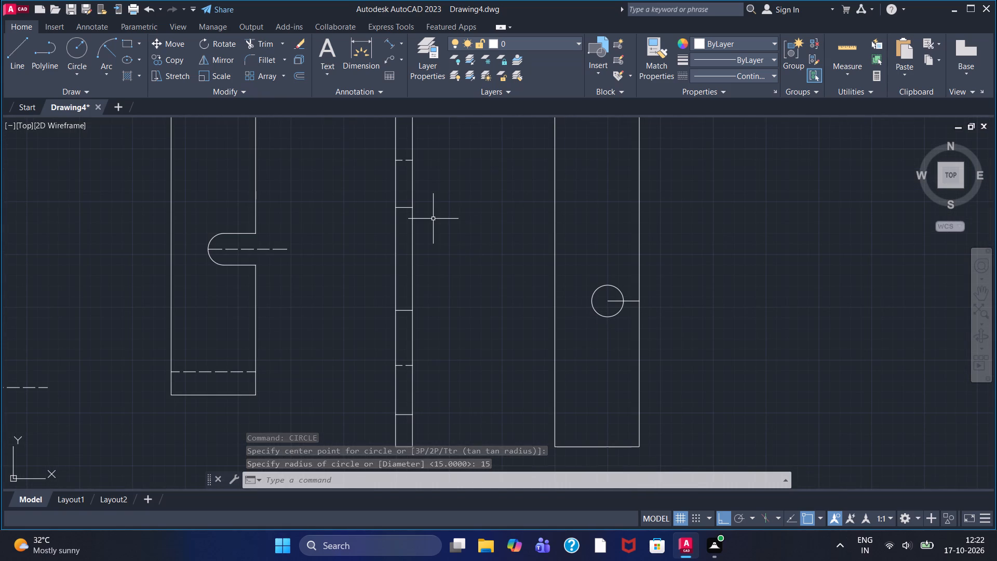
pyautogui.click(12, 64)
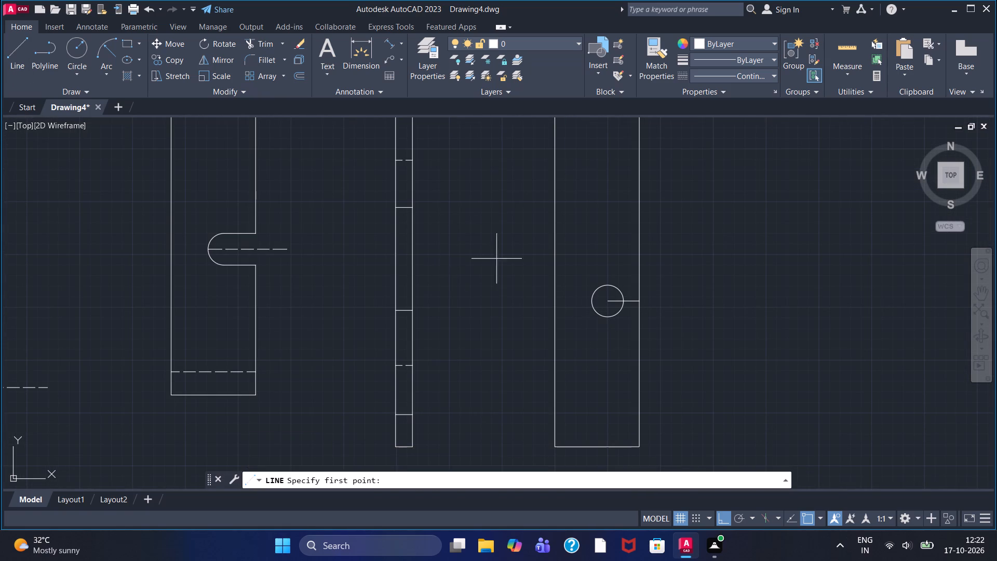
pyautogui.click(609, 283)
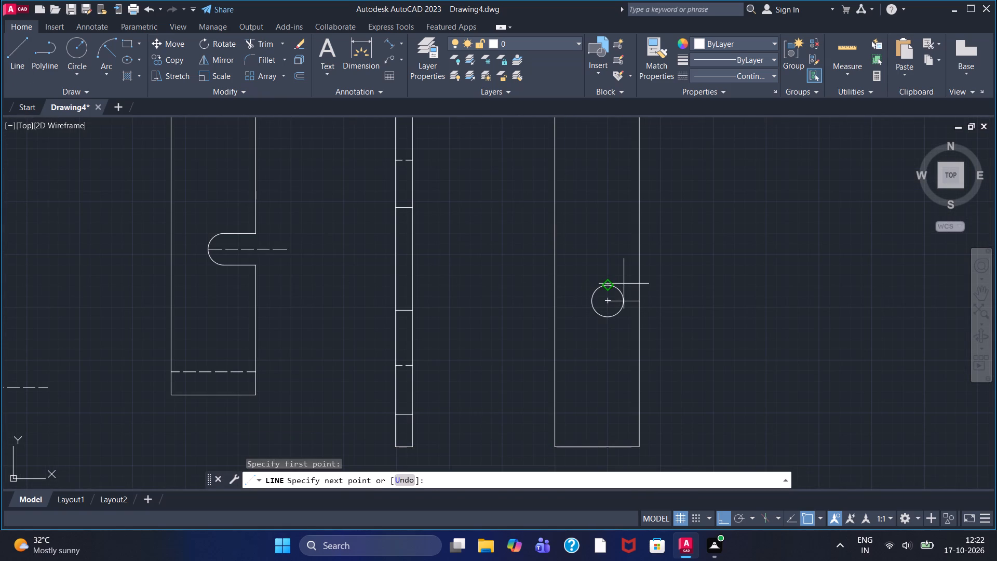
pyautogui.write('30')
pyautogui.press('Return')
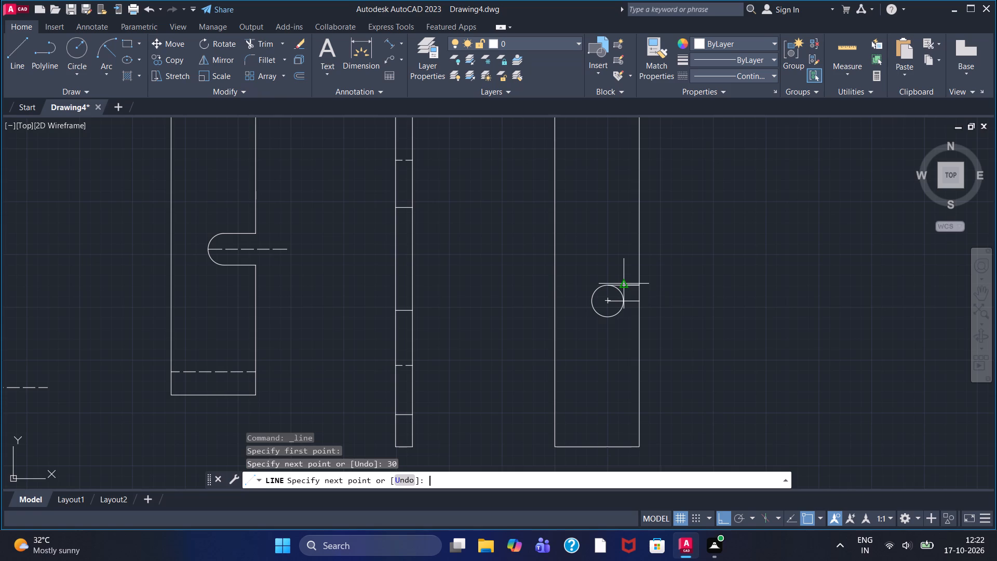
pyautogui.rightClick(624, 284)
pyautogui.click(642, 293)
pyautogui.rightClick(520, 272)
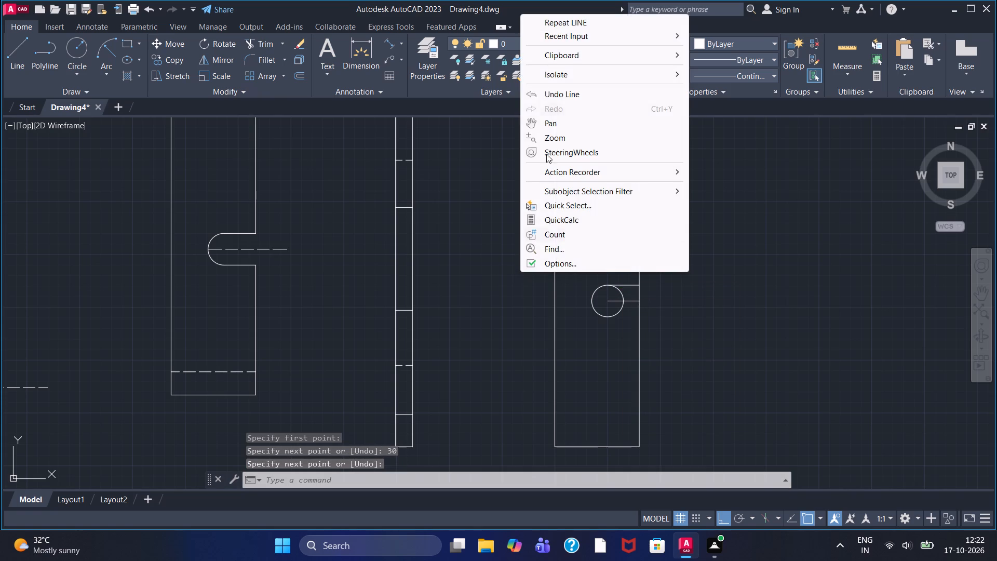
pyautogui.click(547, 22)
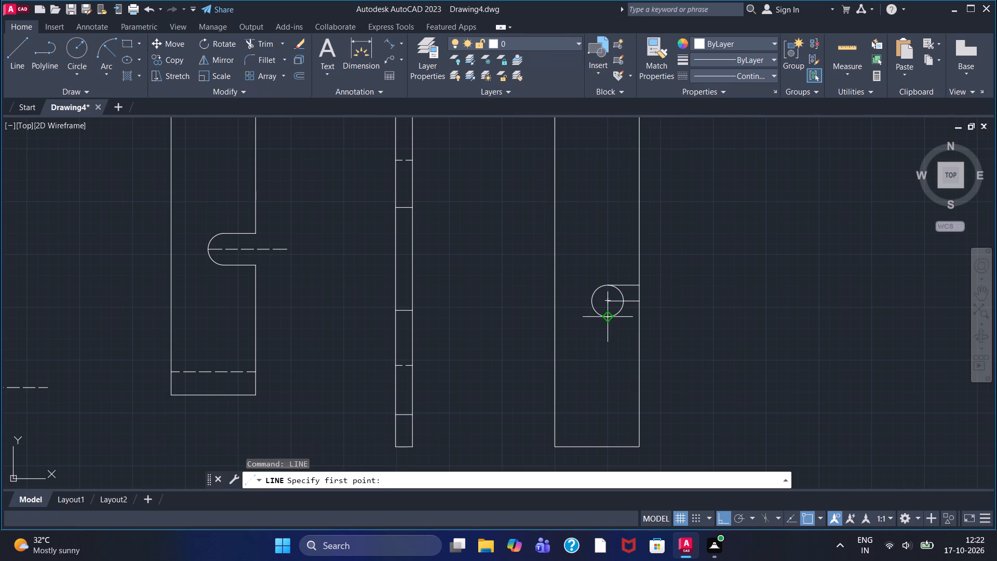
pyautogui.click(608, 320)
pyautogui.write('30')
pyautogui.press('Return')
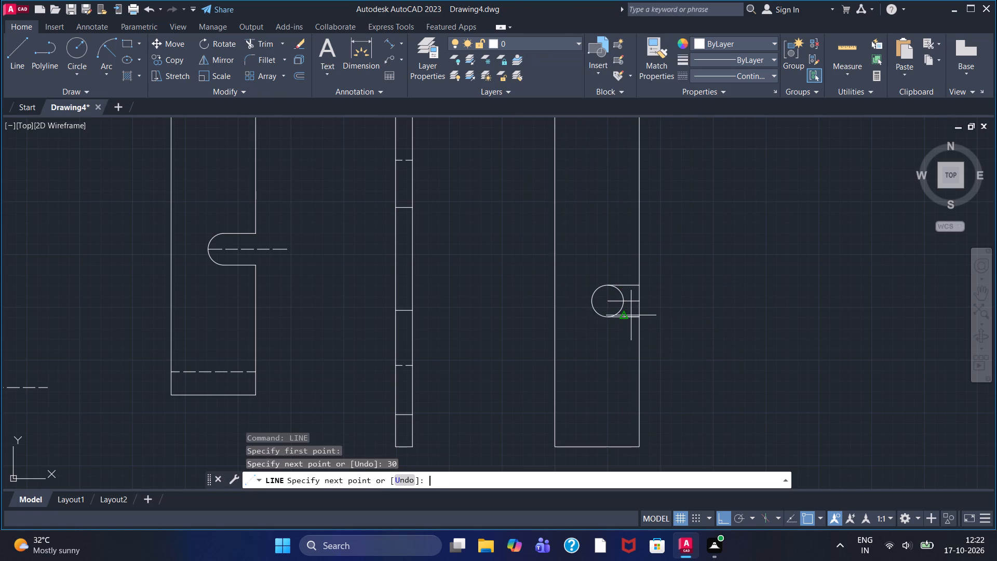
pyautogui.rightClick(627, 313)
pyautogui.click(655, 315)
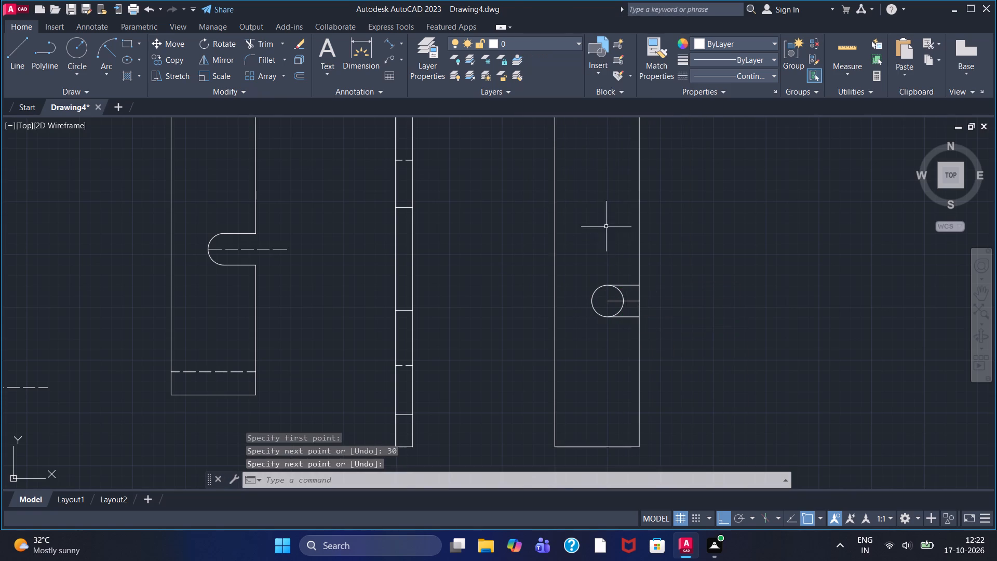
# Draw a 30 long horizontal line from the top of the middle circle to the outline's right side.
pyautogui.moveTo(603, 219); pyautogui.dragTo(613, 407, button='middle')
pyautogui.moveTo(568, 216); pyautogui.dragTo(577, 370, button='middle')
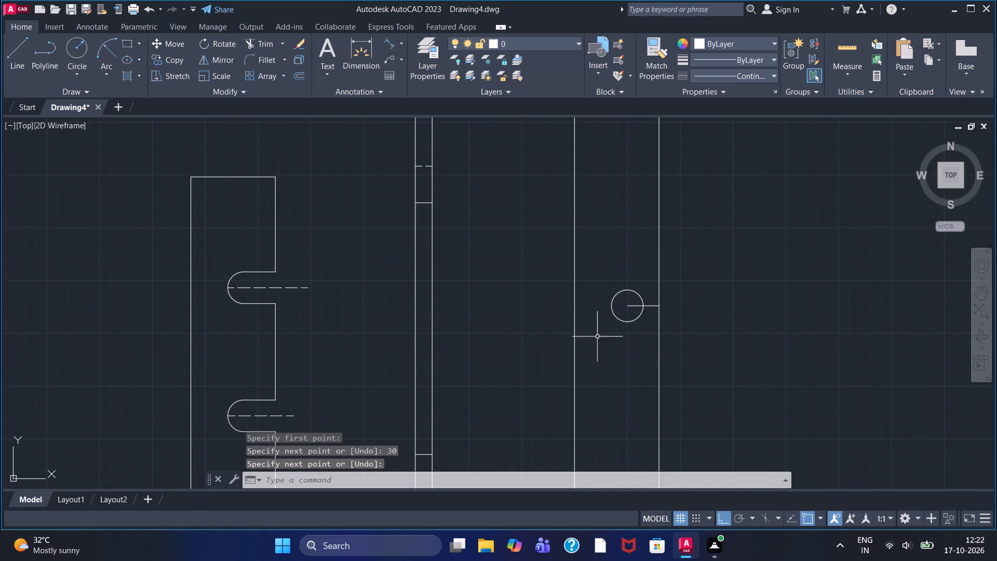
pyautogui.rightClick(627, 317)
pyautogui.click(660, 69)
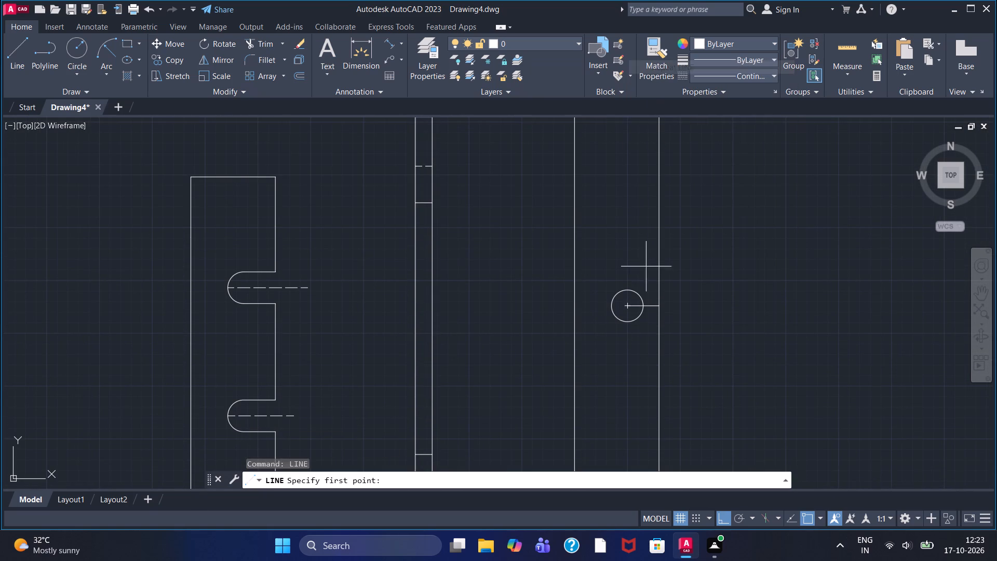
pyautogui.click(628, 289)
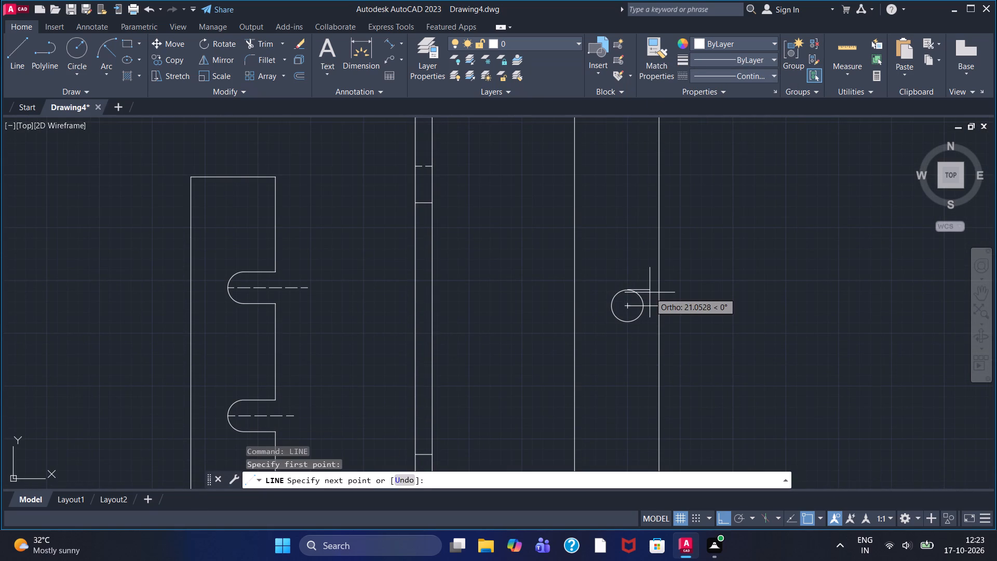
pyautogui.write('30')
pyautogui.press('Return')
pyautogui.rightClick(650, 292)
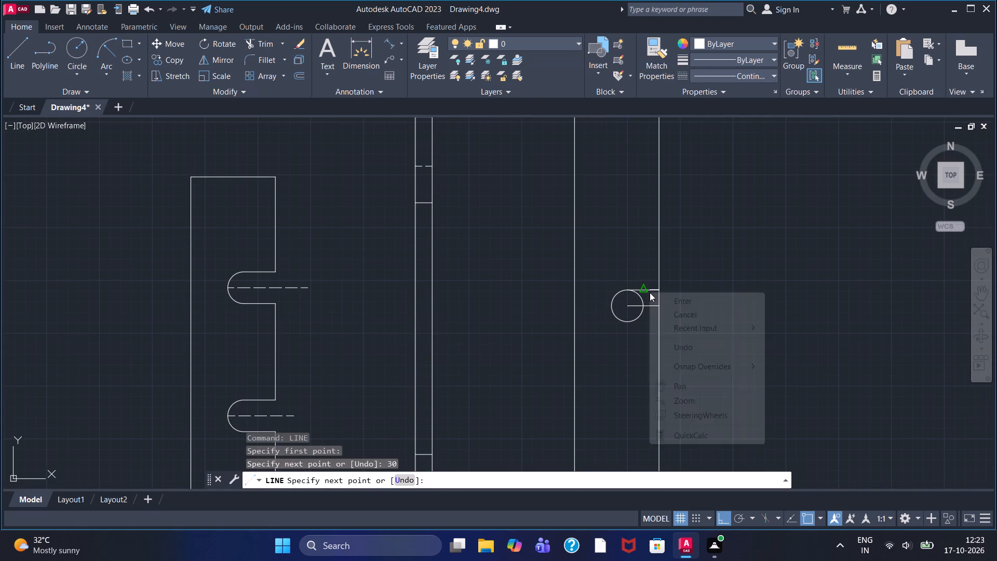
pyautogui.click(595, 365)
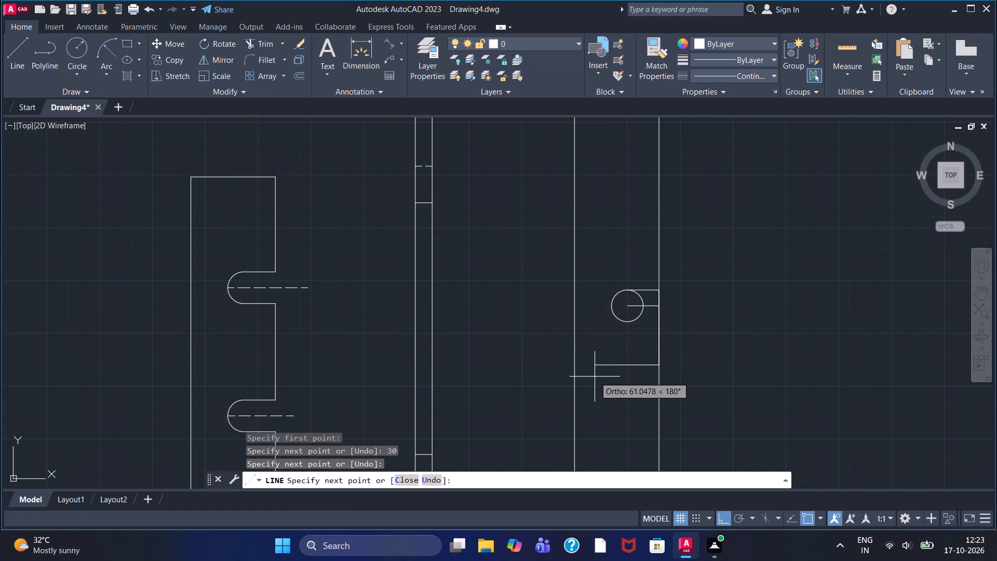
pyautogui.press('Escape')
# Draw a 30 long horizontal line from the bottom of the middle circle to the outline's right side.
pyautogui.rightClick(595, 377)
pyautogui.click(634, 127)
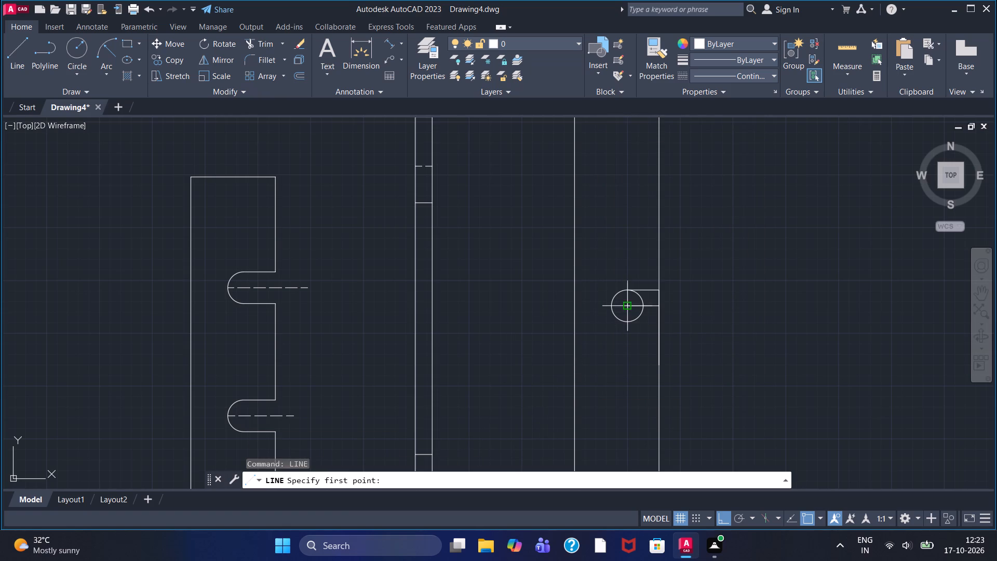
pyautogui.click(630, 326)
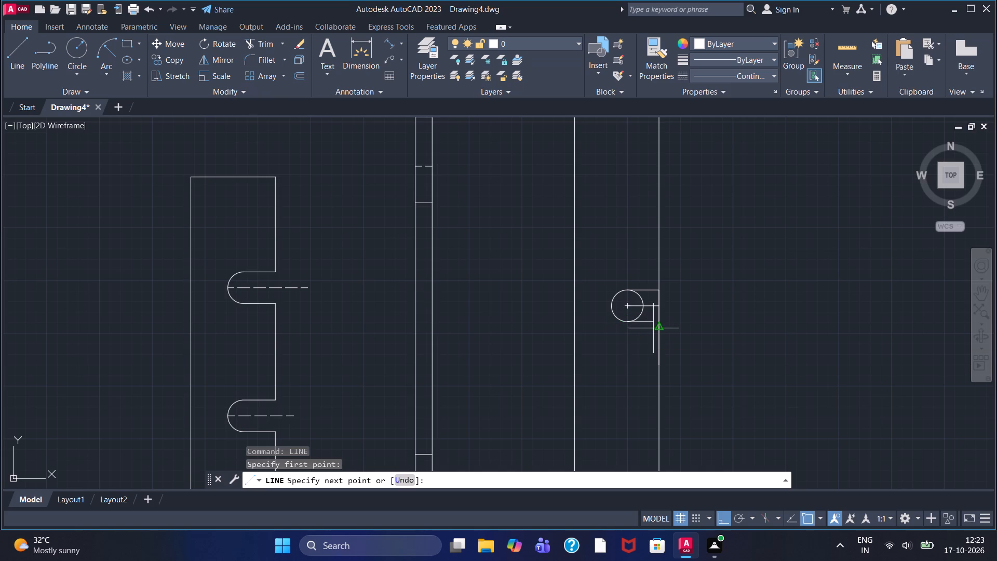
pyautogui.write('30')
pyautogui.press('Return')
pyautogui.rightClick(629, 257)
pyautogui.click(644, 261)
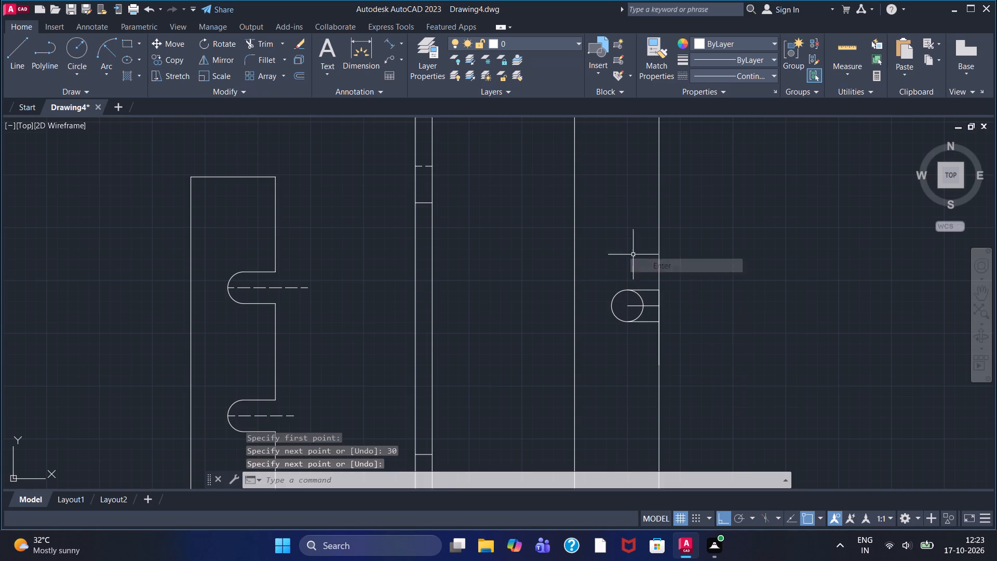
pyautogui.moveTo(629, 247); pyautogui.dragTo(604, 560, button='middle')
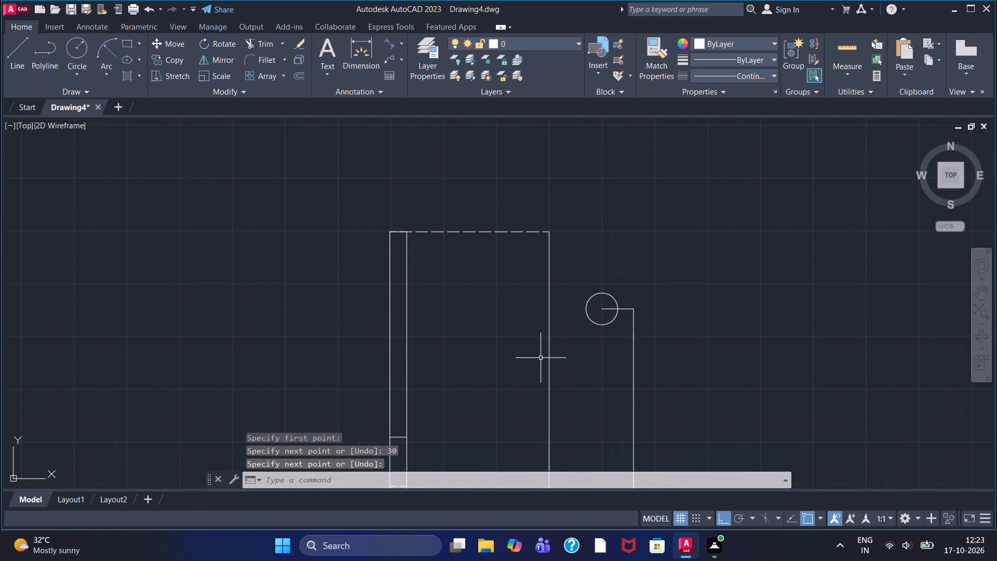
# Draw 30 long horizontal lines from the top and bottom of the uppermost circle toward the outline's right side.
pyautogui.rightClick(628, 266)
pyautogui.click(658, 275)
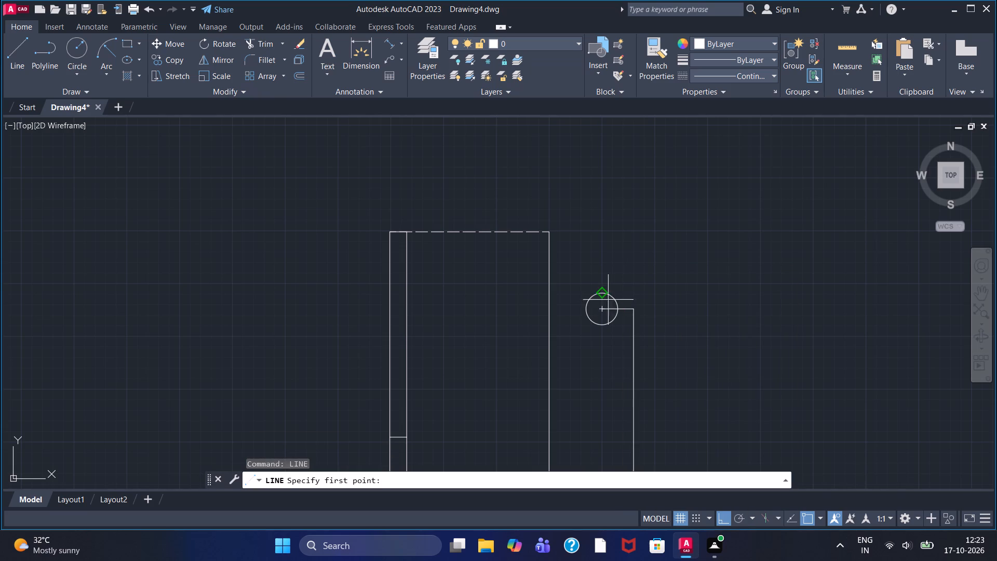
pyautogui.click(600, 296)
pyautogui.write('30')
pyautogui.press('Return')
pyautogui.rightClick(640, 295)
pyautogui.click(671, 299)
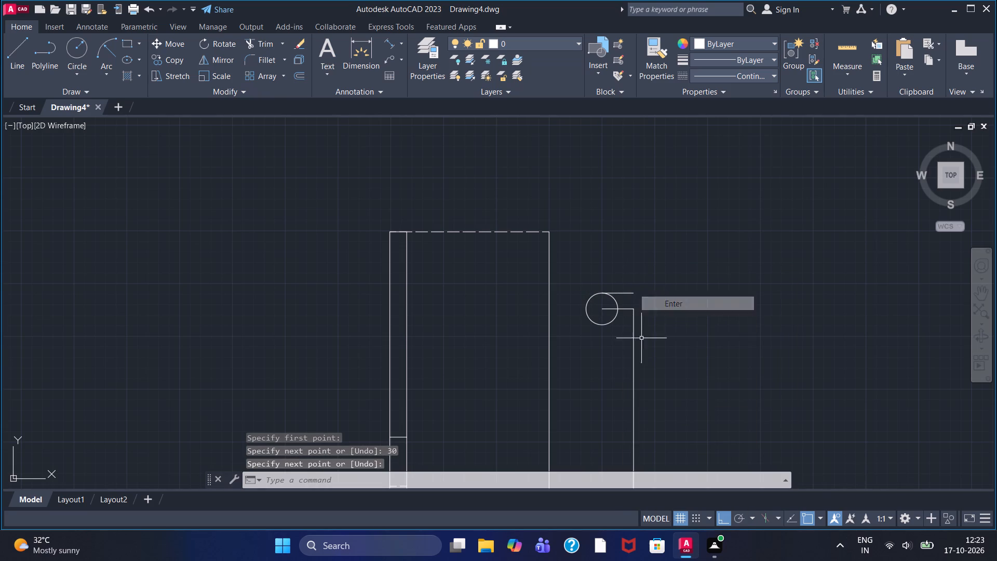
pyautogui.rightClick(612, 368)
pyautogui.click(676, 119)
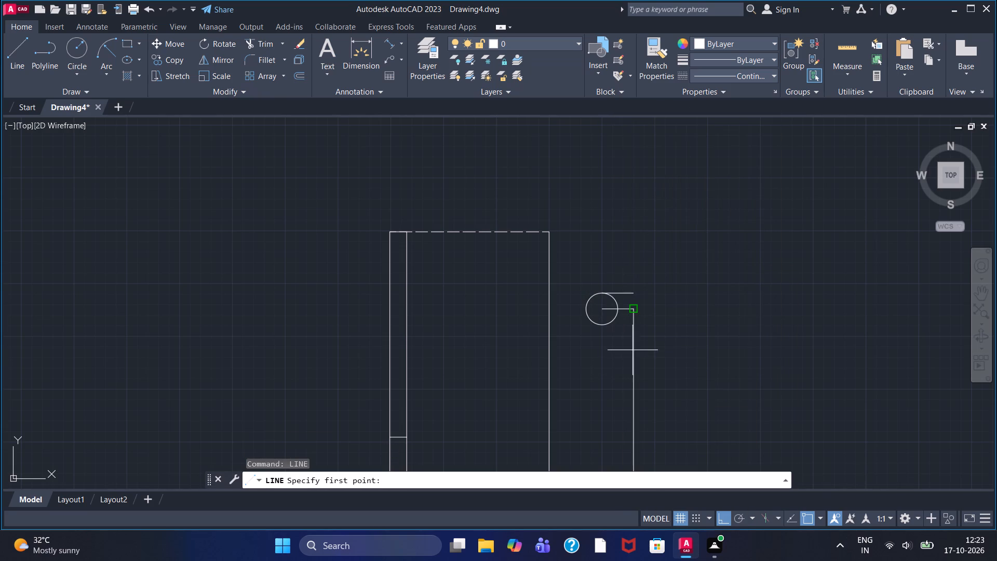
pyautogui.click(600, 326)
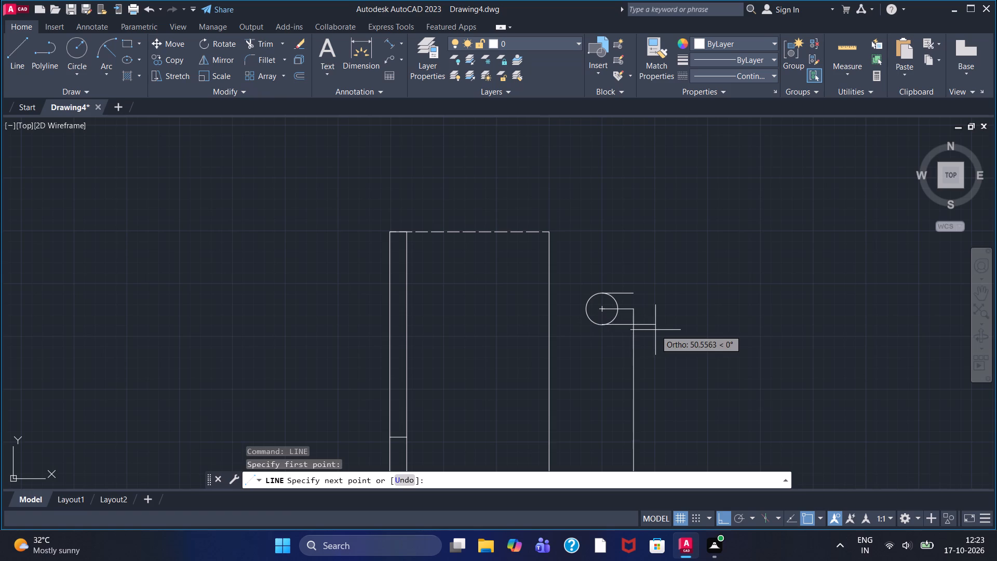
pyautogui.write('30')
pyautogui.press('Return')
pyautogui.rightClick(653, 305)
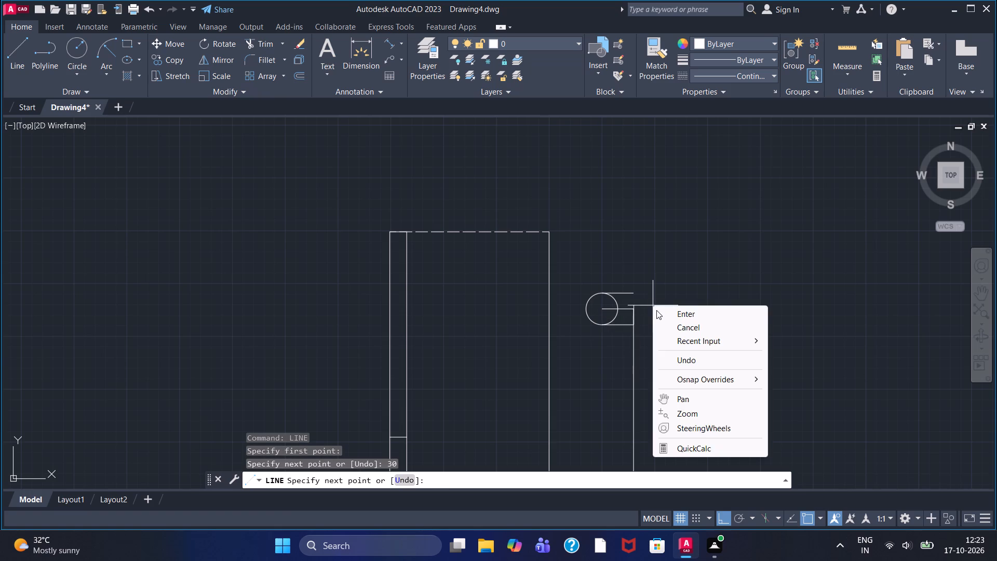
pyautogui.click(663, 313)
# Draw the 80 long top edge from the outline's left side, continuing down to the outer end of the upper notch line.
pyautogui.click(5, 60)
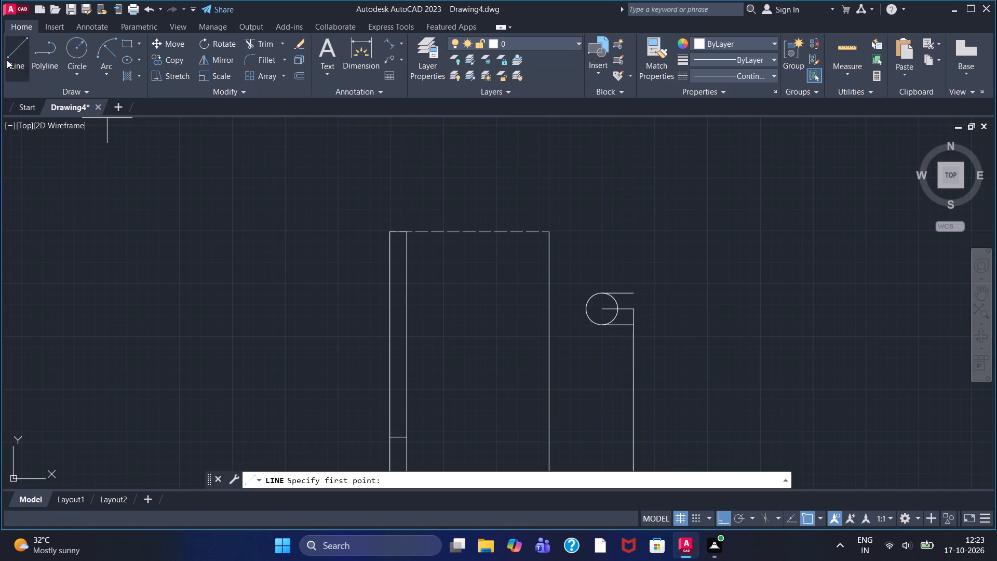
pyautogui.click(549, 233)
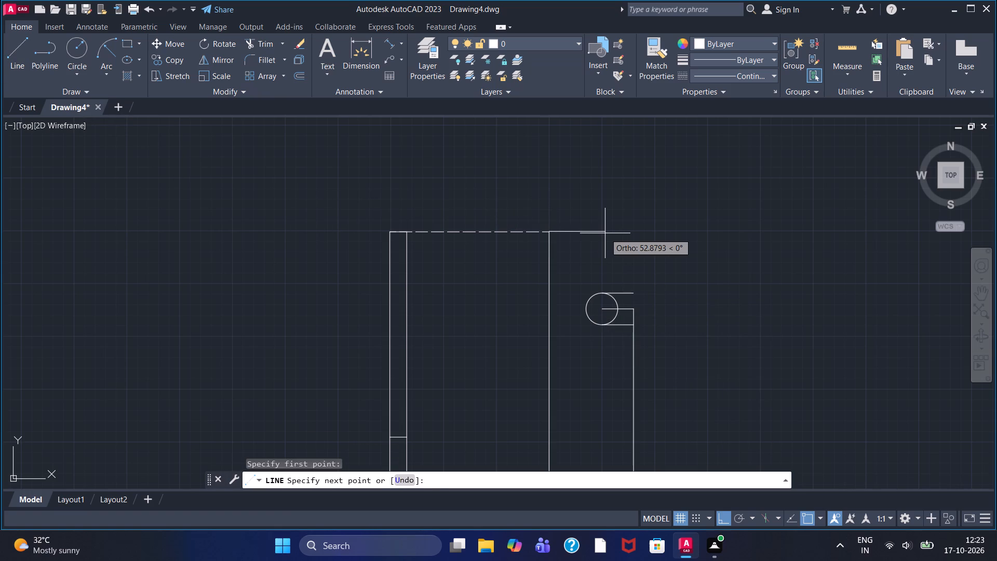
pyautogui.write('80')
pyautogui.press('Return')
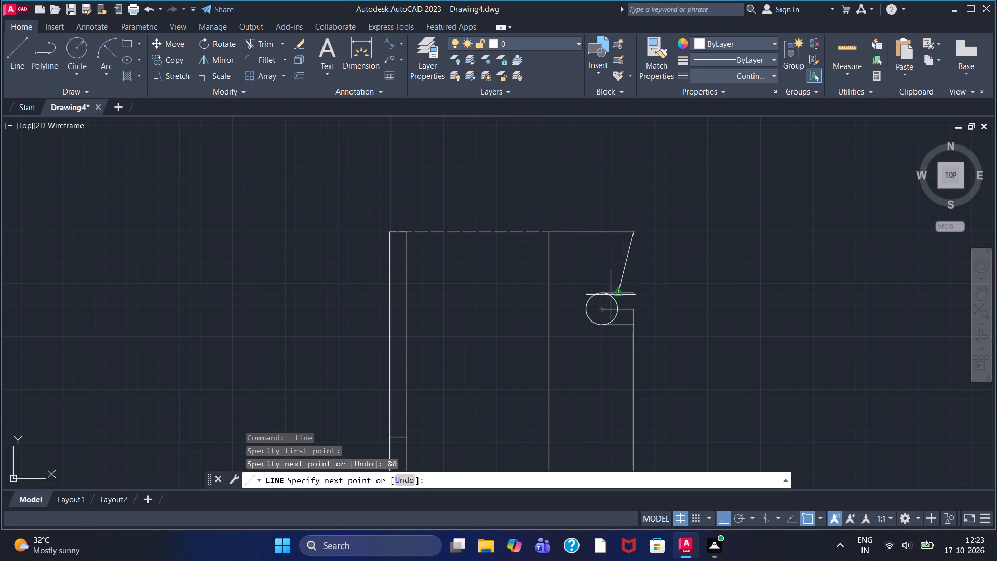
pyautogui.click(636, 291)
pyautogui.rightClick(666, 246)
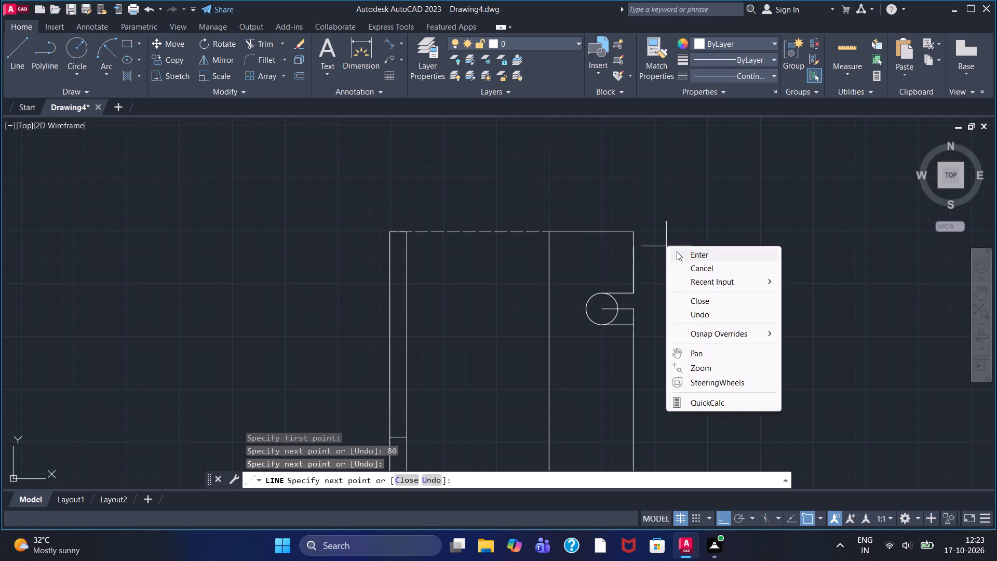
pyautogui.click(677, 251)
# Trim the centre line, the right-side segment and the inner half of the uppermost circle to leave an open rounded notch.
pyautogui.moveTo(650, 314); pyautogui.dragTo(646, 261, button='middle')
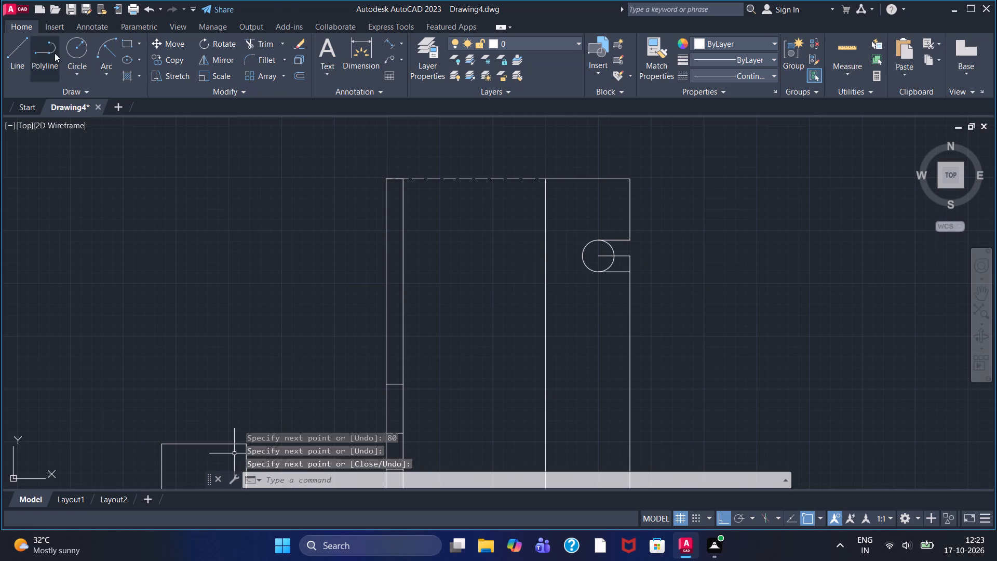
pyautogui.moveTo(488, 284); pyautogui.dragTo(475, 262, button='middle')
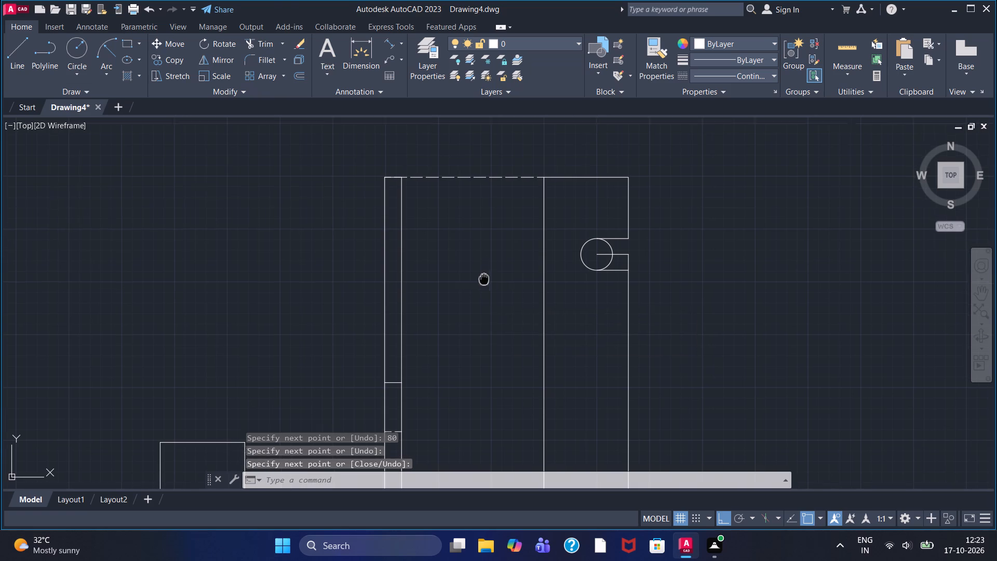
pyautogui.moveTo(475, 262); pyautogui.dragTo(468, 250, button='middle')
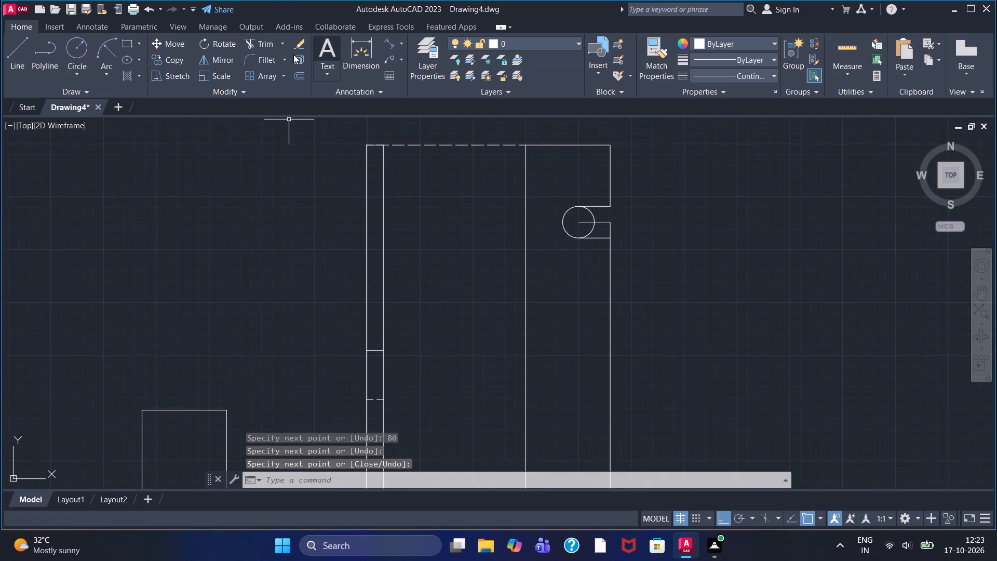
pyautogui.click(259, 39)
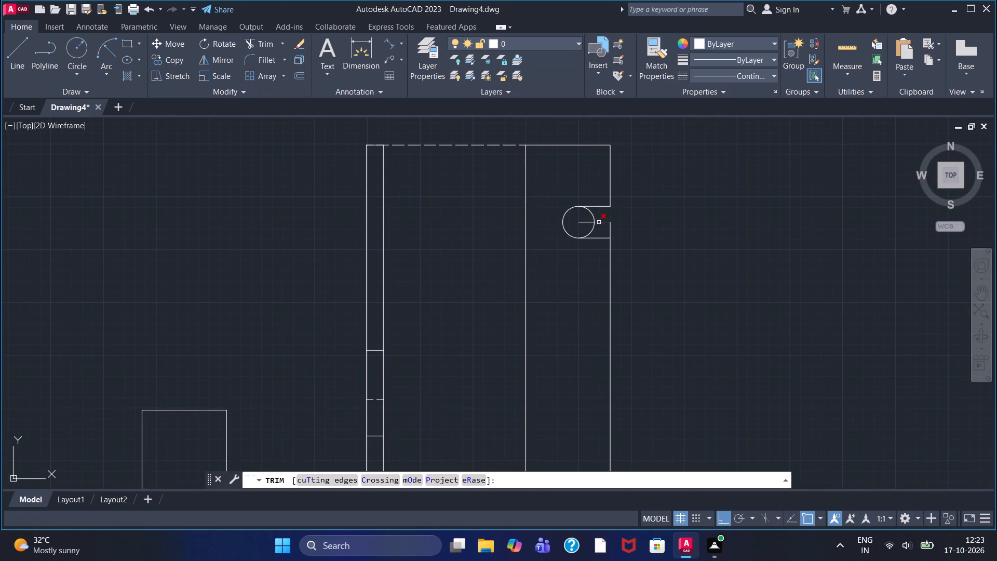
pyautogui.click(599, 222)
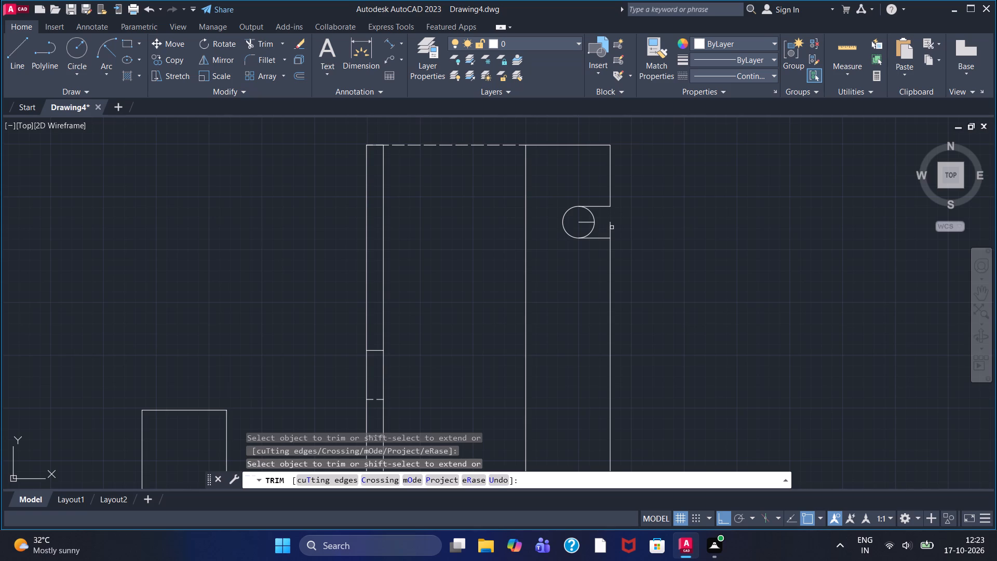
pyautogui.doubleClick(612, 228)
pyautogui.click(593, 231)
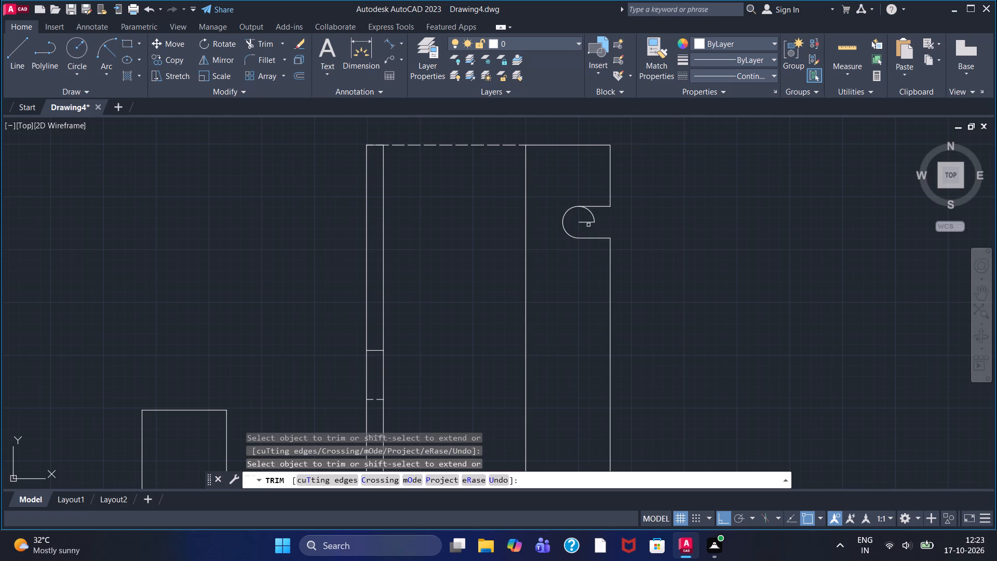
pyautogui.click(588, 223)
pyautogui.doubleClick(595, 217)
# Trim the side segments, the centre line and the inner half of the middle circle to form the middle rounded notch.
pyautogui.scroll(-1, 632, 251)
pyautogui.scroll(1, 632, 251)
pyautogui.moveTo(638, 261); pyautogui.dragTo(630, 138, button='middle')
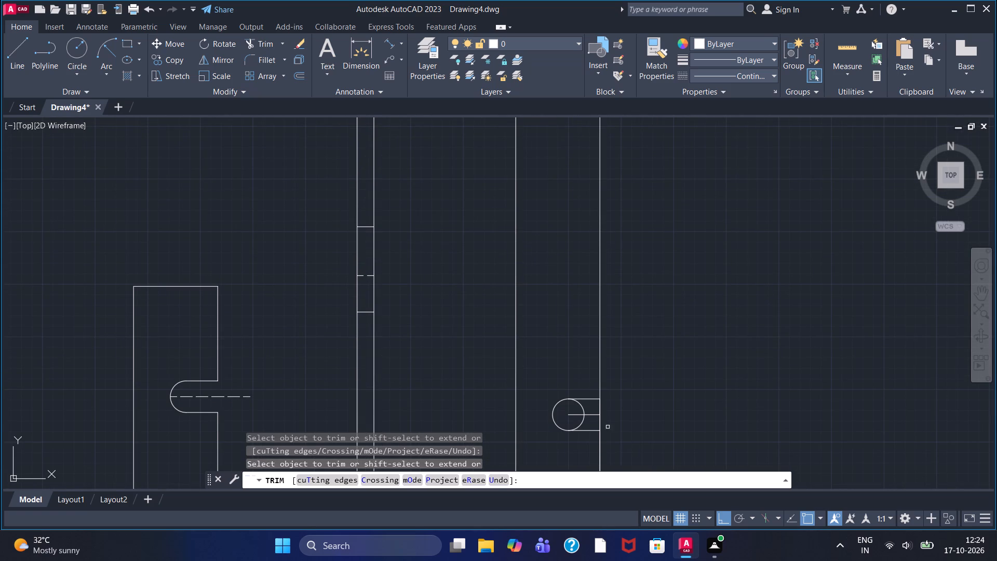
pyautogui.moveTo(607, 421); pyautogui.dragTo(607, 300, button='middle')
pyautogui.scroll(-1, 607, 354)
pyautogui.scroll(2, 606, 300)
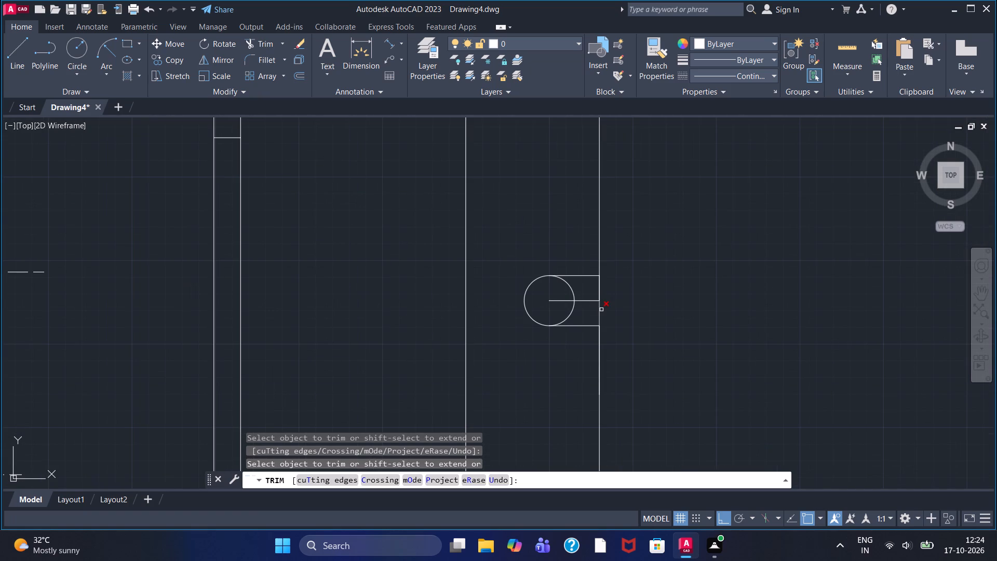
pyautogui.click(599, 312)
pyautogui.click(598, 313)
pyautogui.click(599, 287)
pyautogui.click(598, 289)
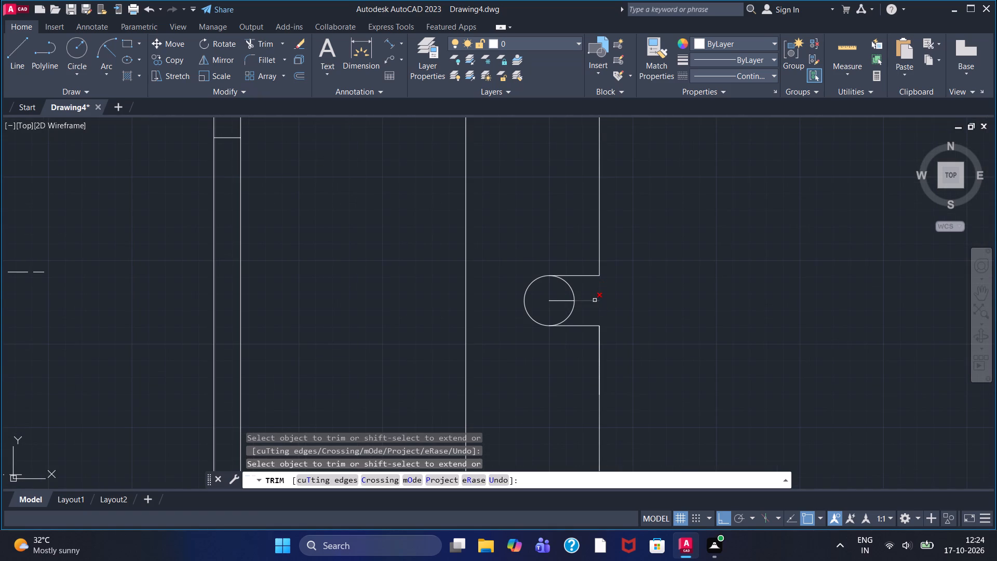
pyautogui.click(595, 300)
pyautogui.click(568, 315)
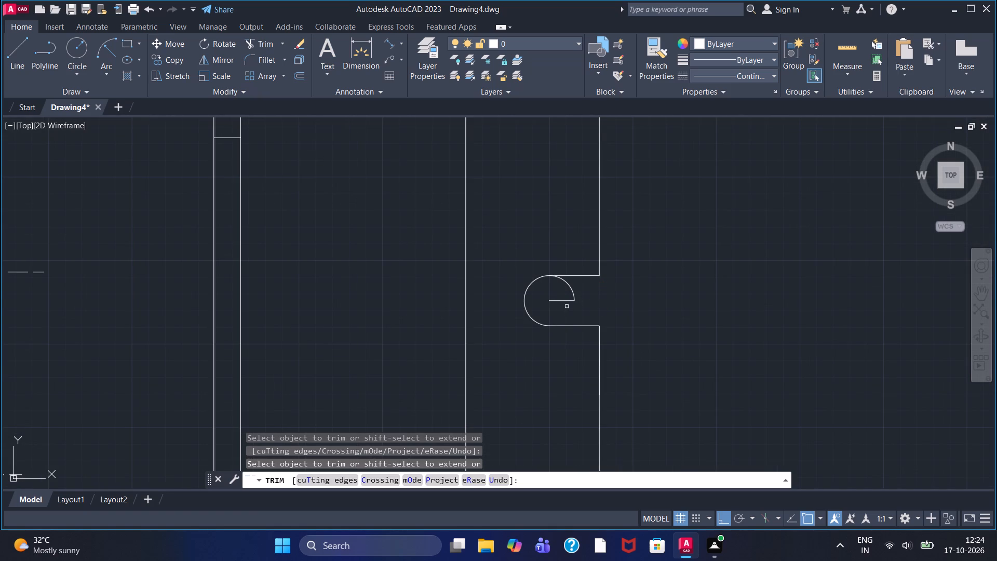
pyautogui.click(568, 301)
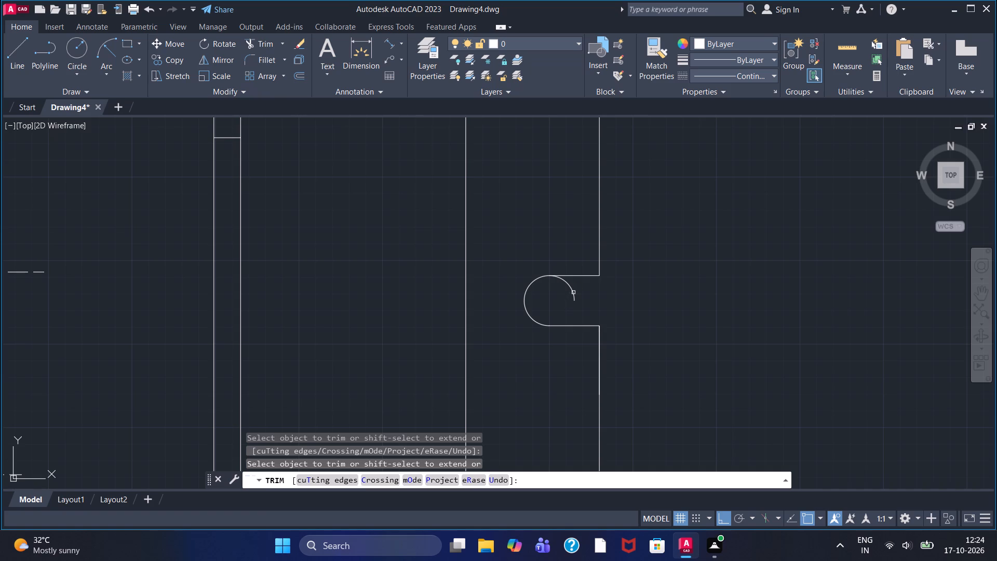
pyautogui.click(573, 292)
# Trim the side segments, centre line and inner half of the lowest circle to form the lowest rounded notch.
pyautogui.scroll(-1, 578, 315)
pyautogui.moveTo(691, 336); pyautogui.dragTo(657, 137, button='middle')
pyautogui.scroll(-1, 617, 328)
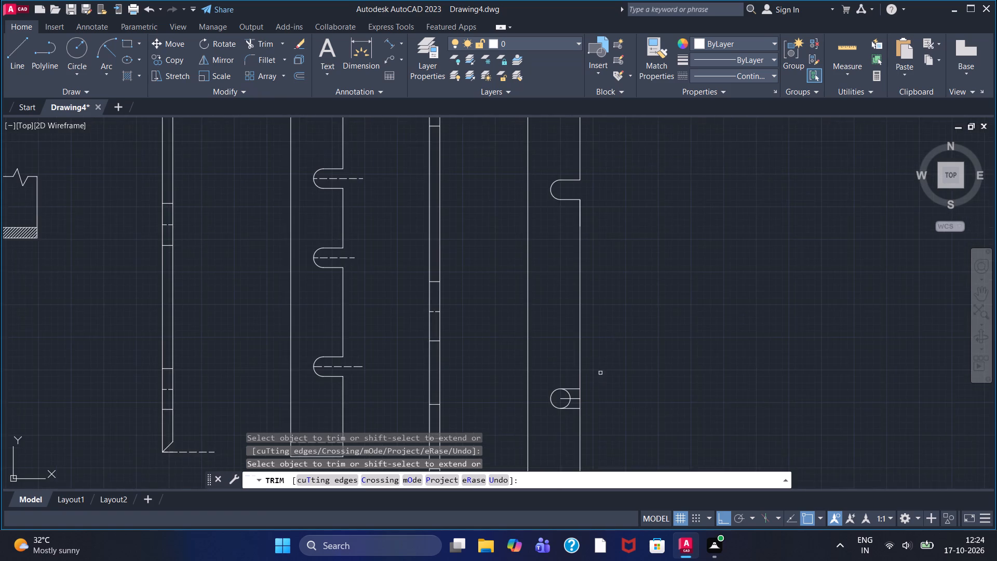
pyautogui.moveTo(600, 374); pyautogui.dragTo(603, 227, button='middle')
pyautogui.scroll(3, 581, 276)
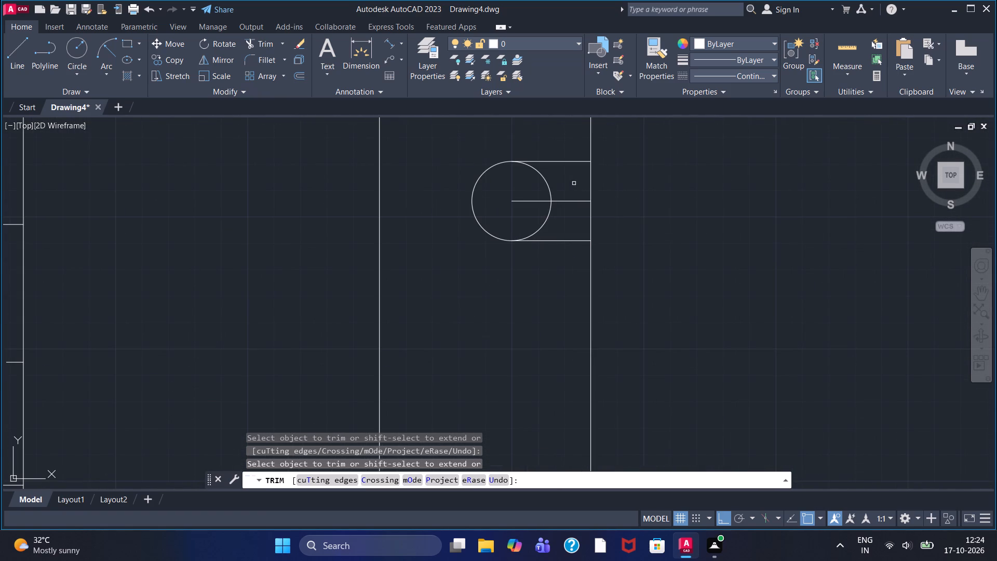
pyautogui.click(590, 180)
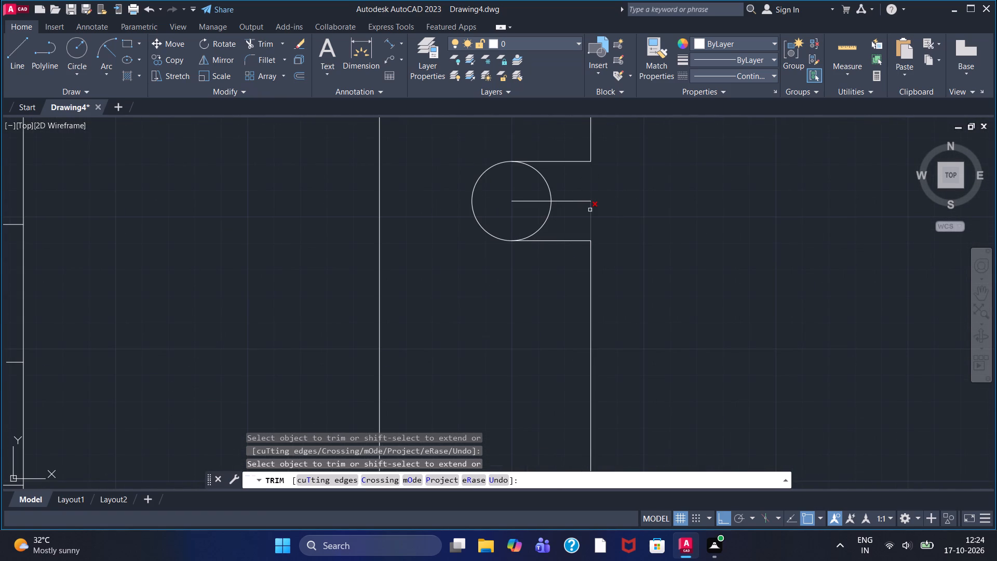
pyautogui.click(590, 212)
pyautogui.click(585, 200)
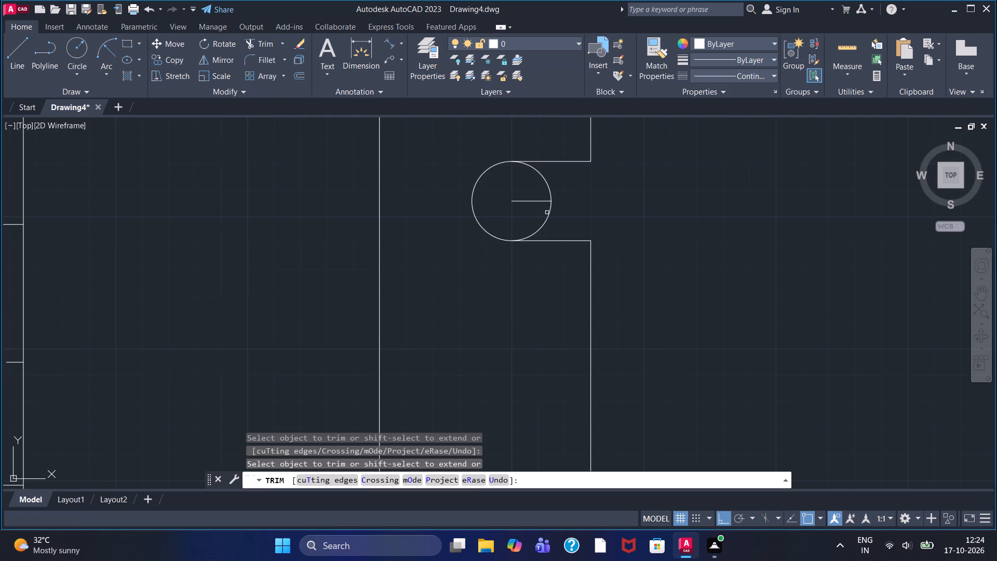
pyautogui.click(548, 217)
pyautogui.click(548, 191)
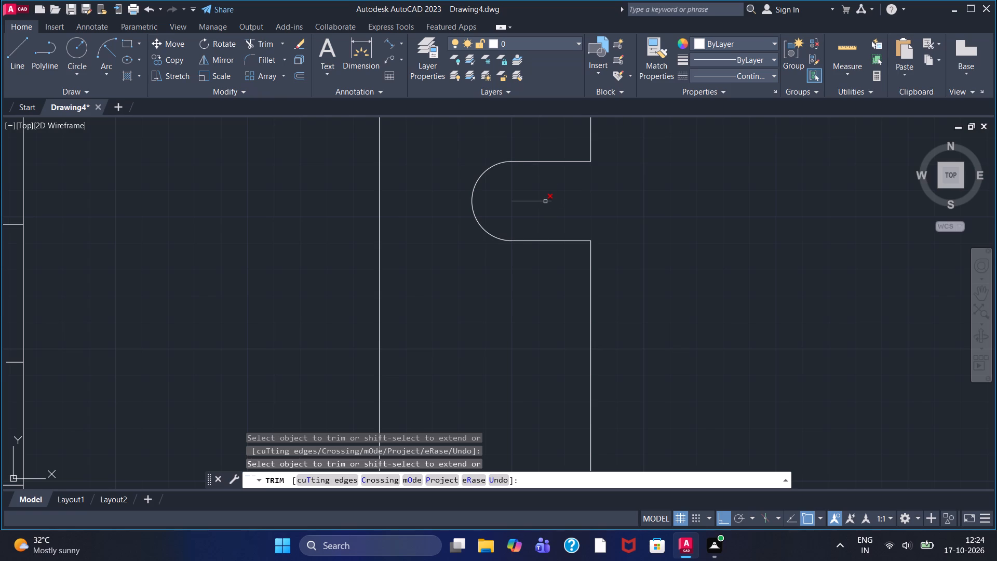
pyautogui.click(545, 202)
# Draw a vertical line joining the arc ends of the lowest notch in the 80 by 531 view.
pyautogui.scroll(-3, 546, 201)
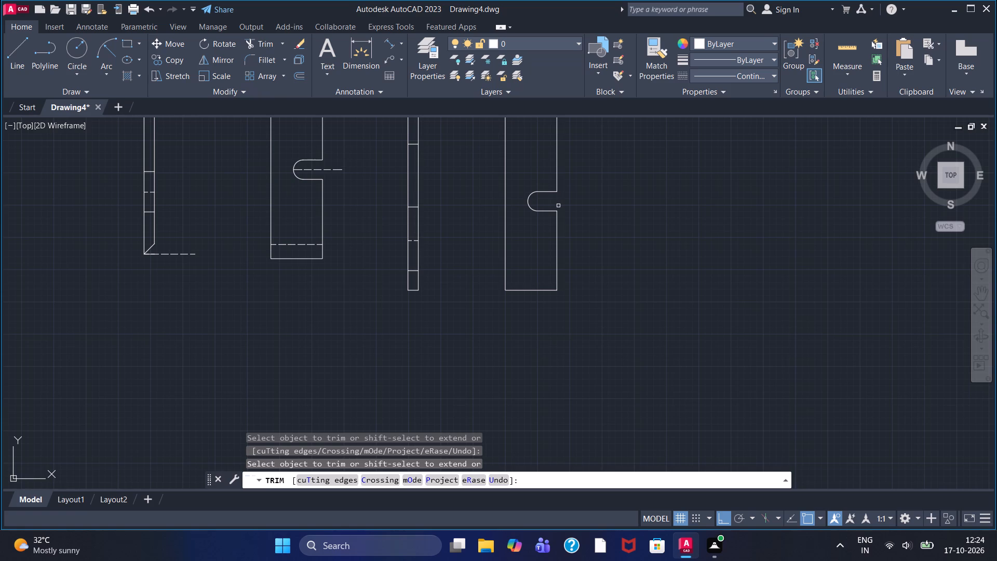
pyautogui.moveTo(481, 192); pyautogui.dragTo(469, 259, button='middle')
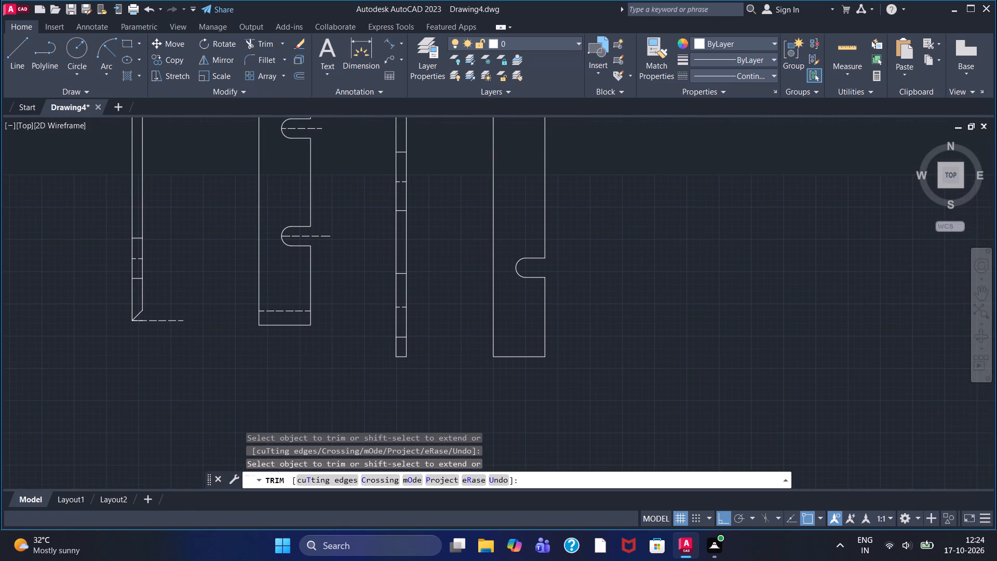
pyautogui.scroll(-1, 469, 259)
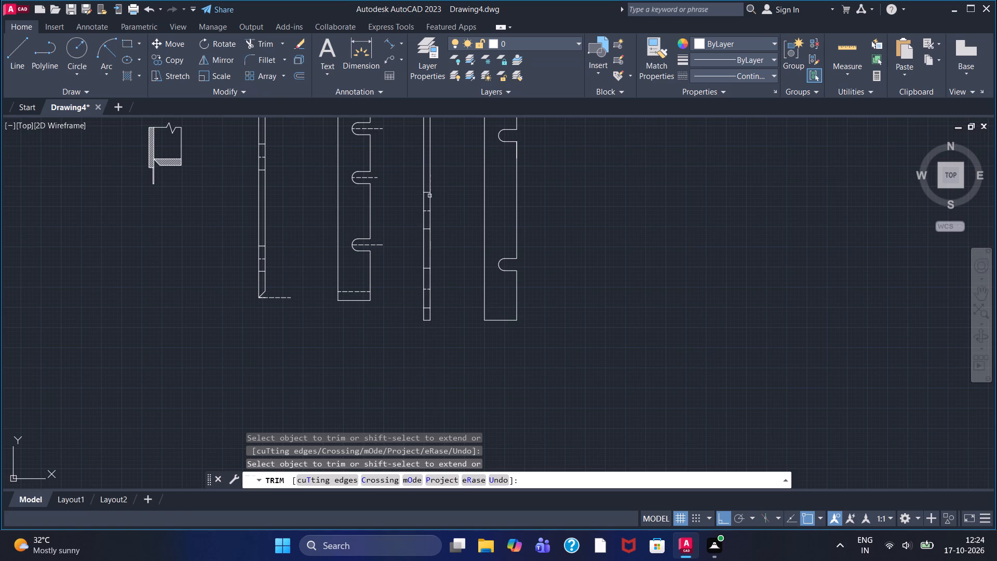
pyautogui.click(18, 56)
pyautogui.scroll(3, 357, 240)
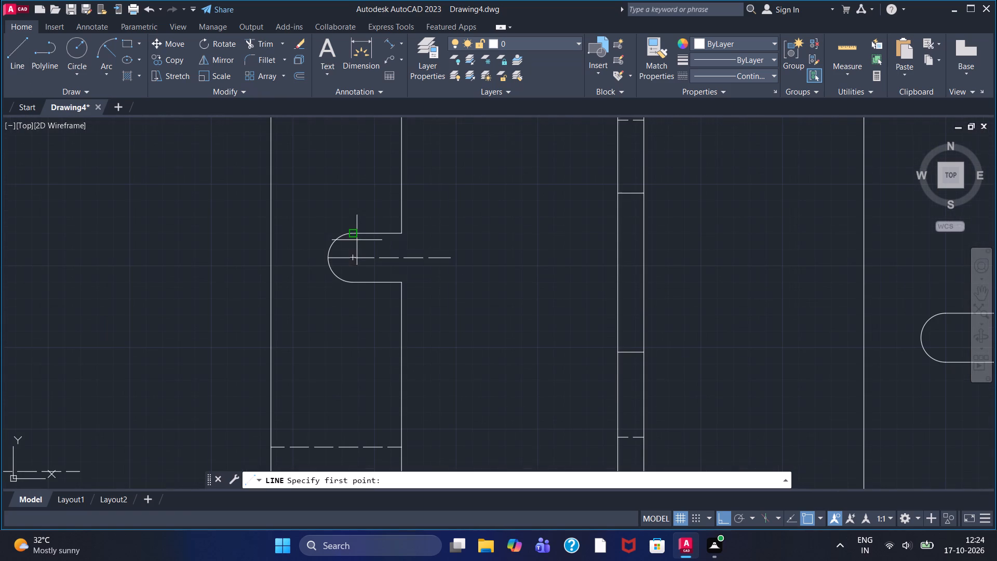
pyautogui.click(352, 237)
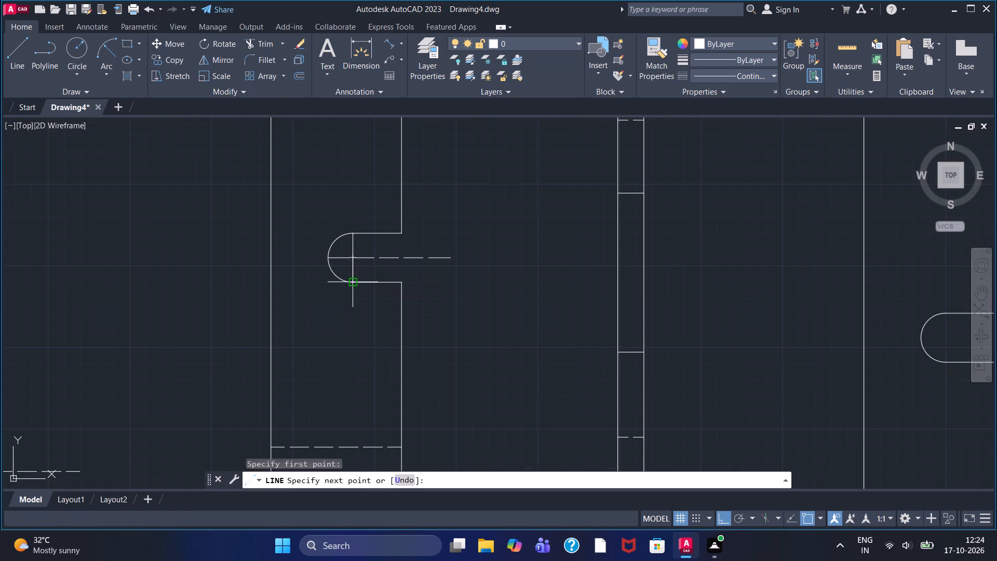
pyautogui.click(351, 280)
pyautogui.rightClick(372, 270)
pyautogui.click(400, 275)
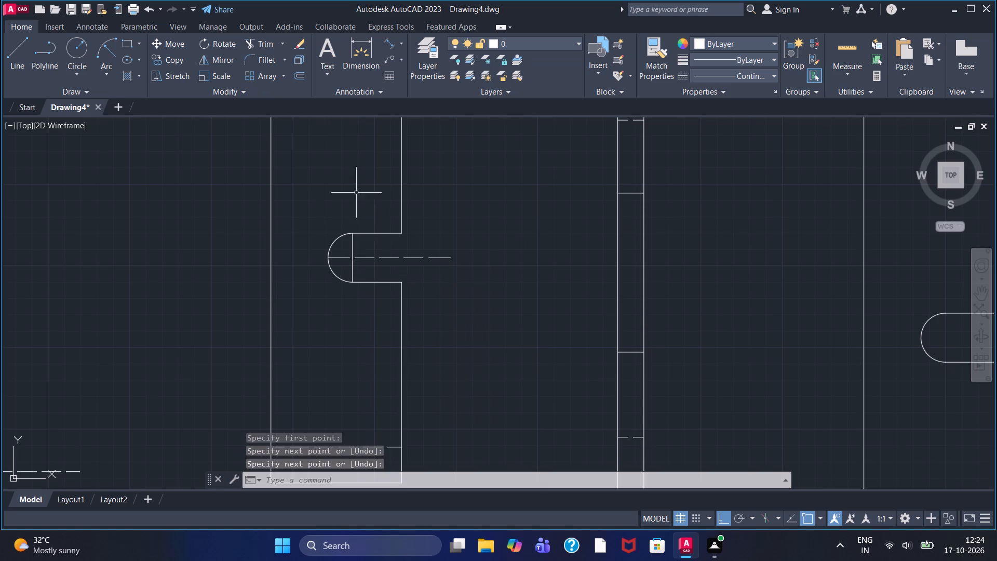
# Draw a vertical line joining the arc ends of the middle notch in the 80 by 531 view.
pyautogui.moveTo(355, 191); pyautogui.dragTo(363, 400, button='middle')
pyautogui.rightClick(357, 211)
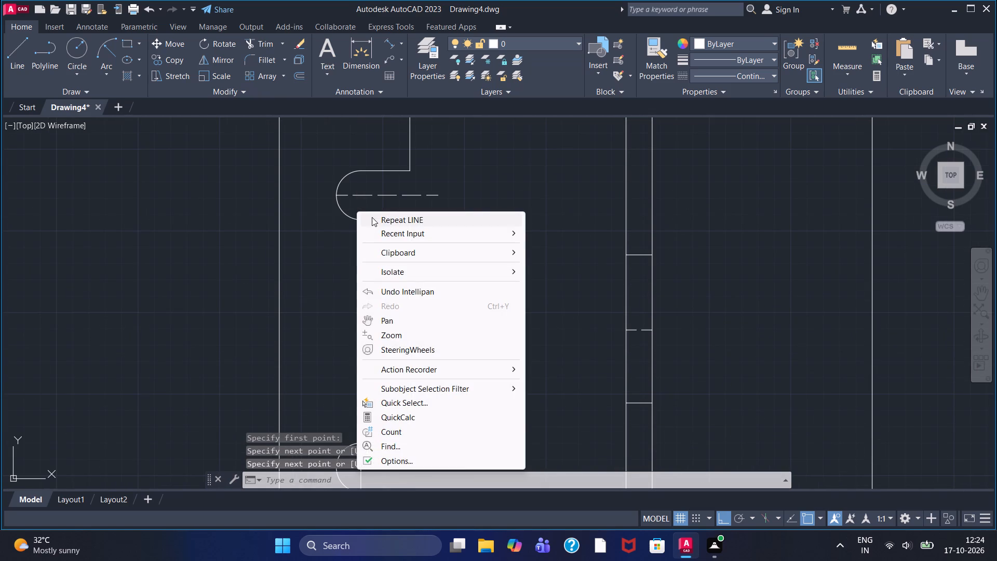
pyautogui.click(372, 217)
pyautogui.click(360, 172)
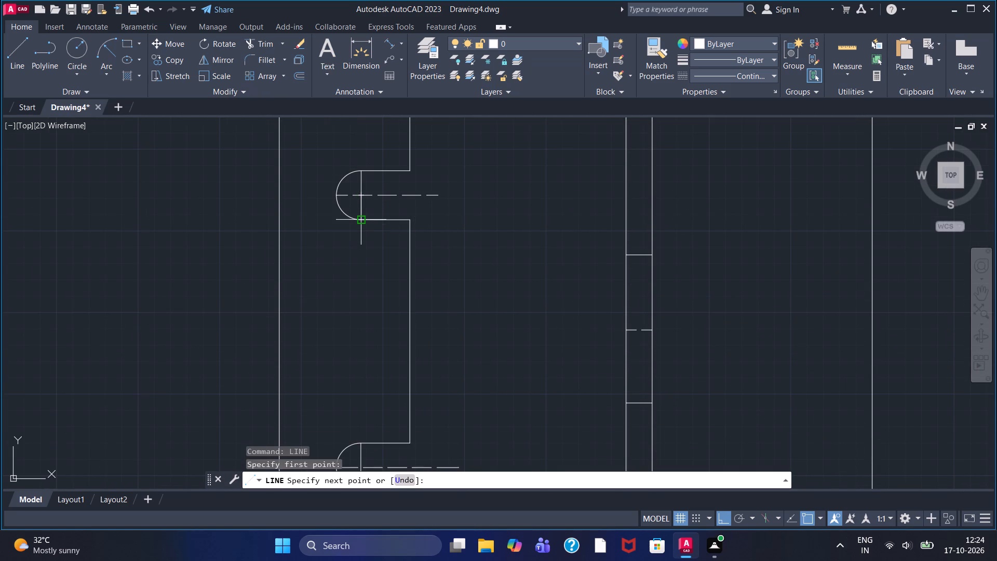
pyautogui.click(360, 223)
pyautogui.rightClick(360, 223)
pyautogui.click(381, 227)
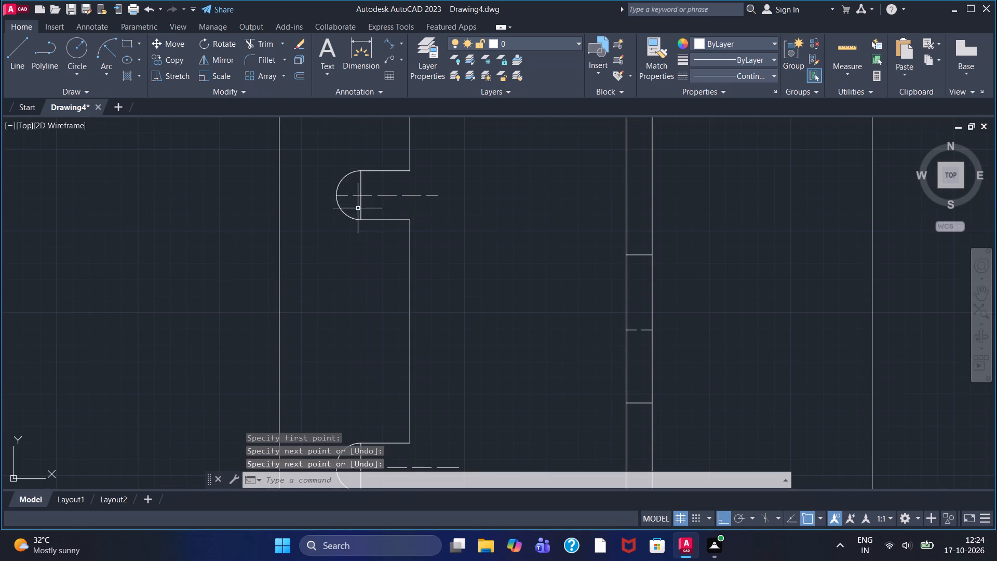
# Draw a vertical line joining the arc ends of the uppermost notch in the 80 by 531 view.
pyautogui.scroll(-2, 372, 163)
pyautogui.moveTo(372, 165); pyautogui.dragTo(390, 379, button='middle')
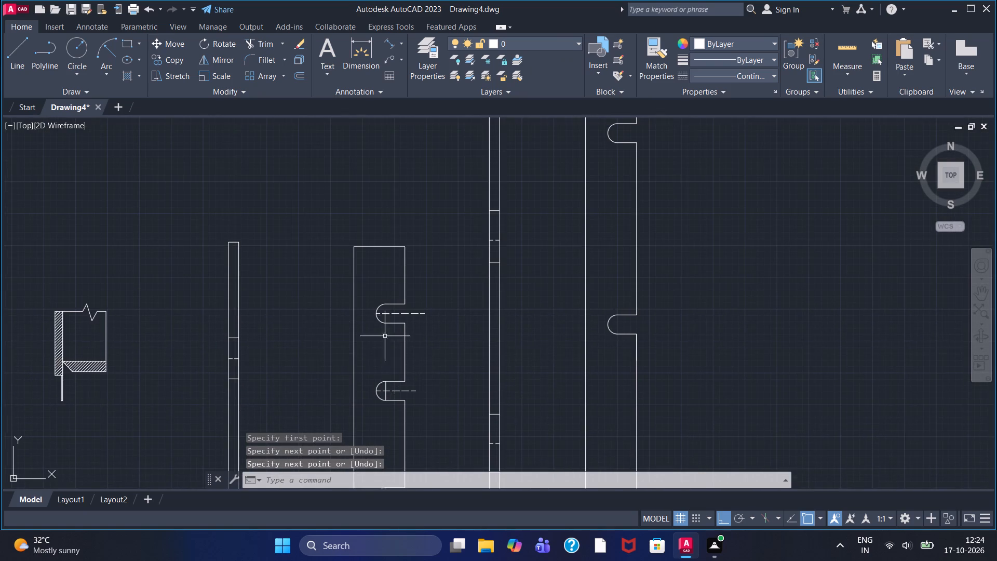
pyautogui.scroll(1, 381, 324)
pyautogui.rightClick(388, 307)
pyautogui.click(432, 57)
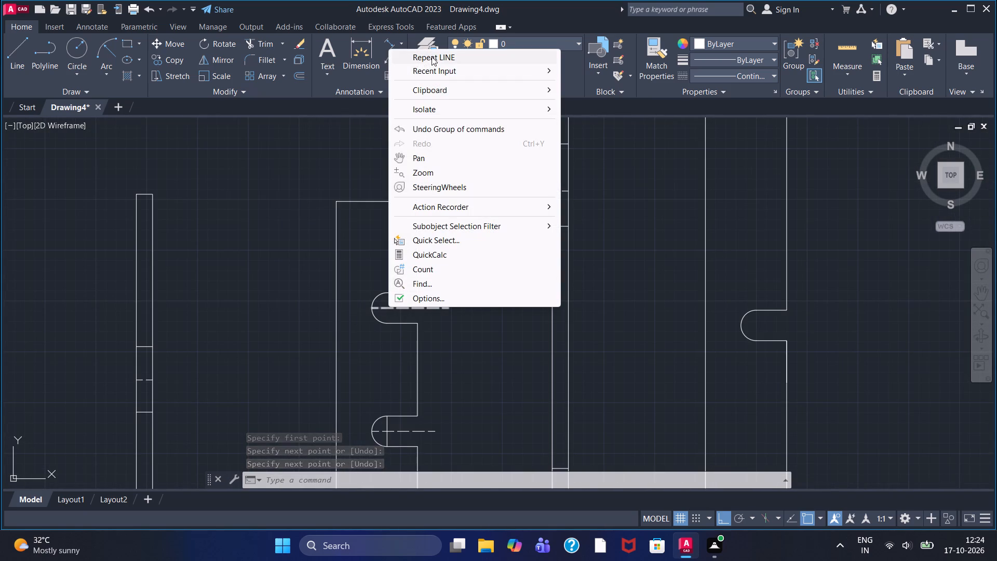
pyautogui.click(387, 292)
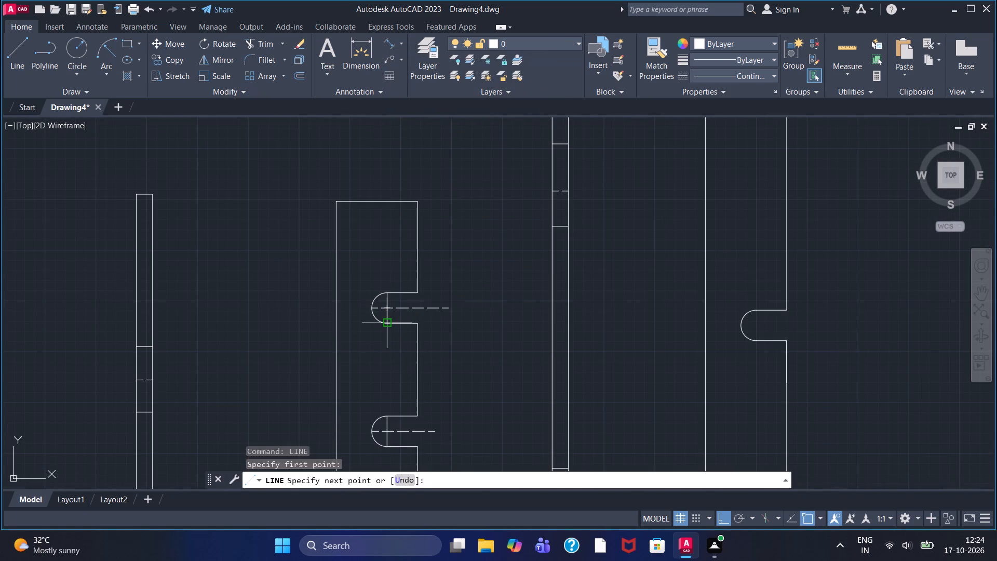
pyautogui.click(390, 324)
pyautogui.rightClick(390, 324)
pyautogui.click(418, 333)
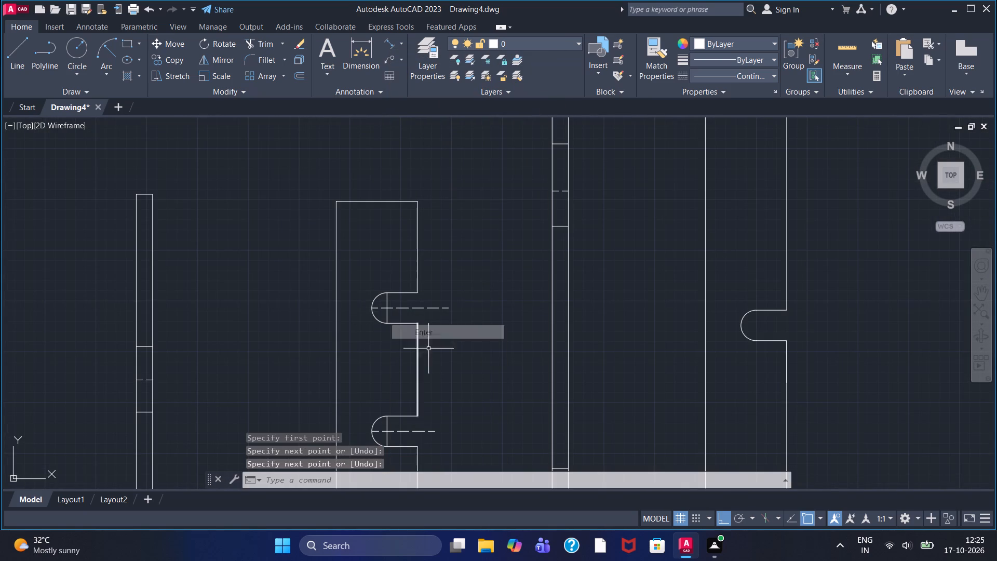
# Draw a vertical line joining the arc ends of the uppermost notch in the 80 by 831 view.
pyautogui.scroll(-1, 713, 376)
pyautogui.moveTo(716, 238); pyautogui.dragTo(711, 280, button='middle')
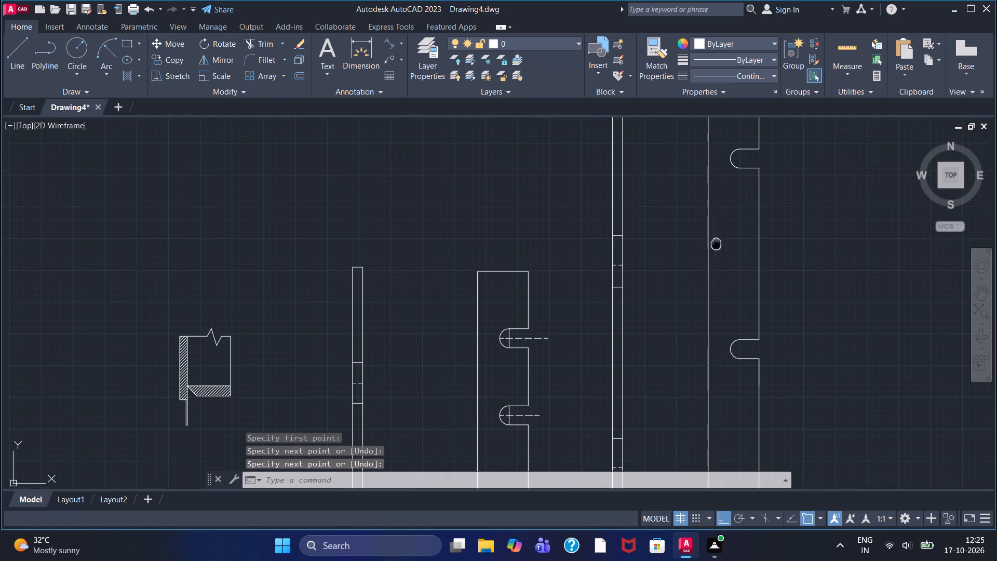
pyautogui.moveTo(711, 280); pyautogui.dragTo(662, 470, button='middle')
pyautogui.rightClick(682, 392)
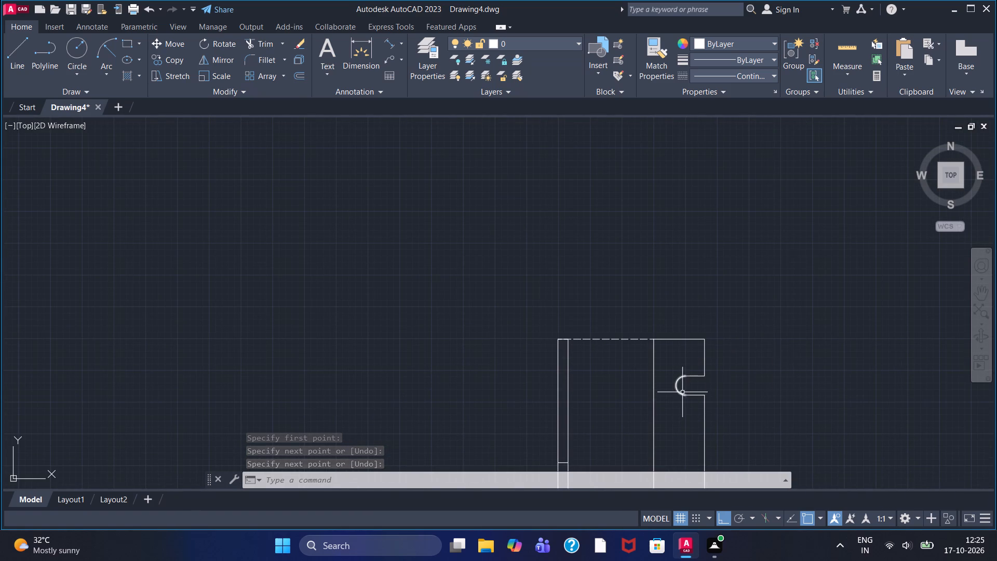
pyautogui.click(722, 142)
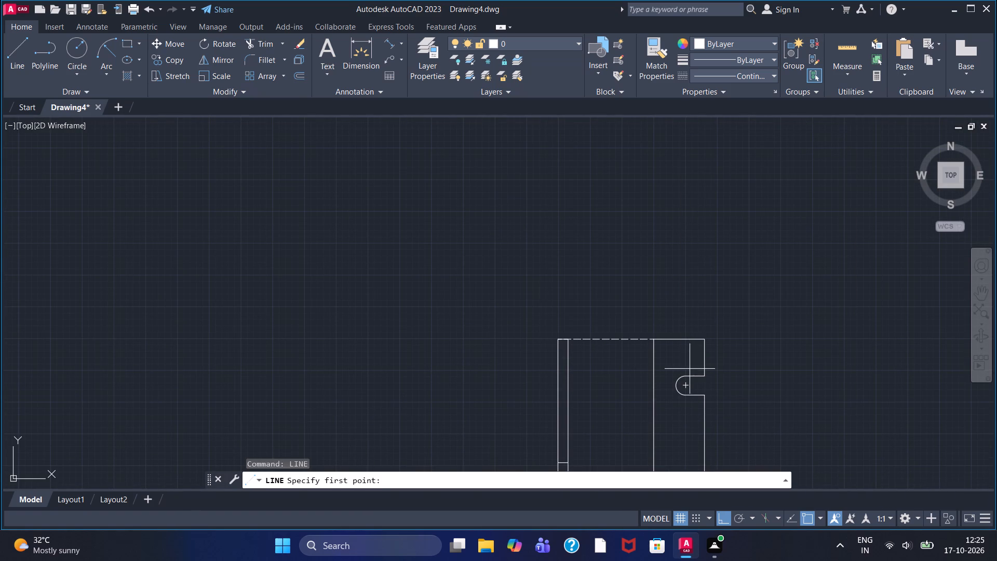
pyautogui.doubleClick(686, 377)
pyautogui.click(683, 399)
pyautogui.rightClick(681, 414)
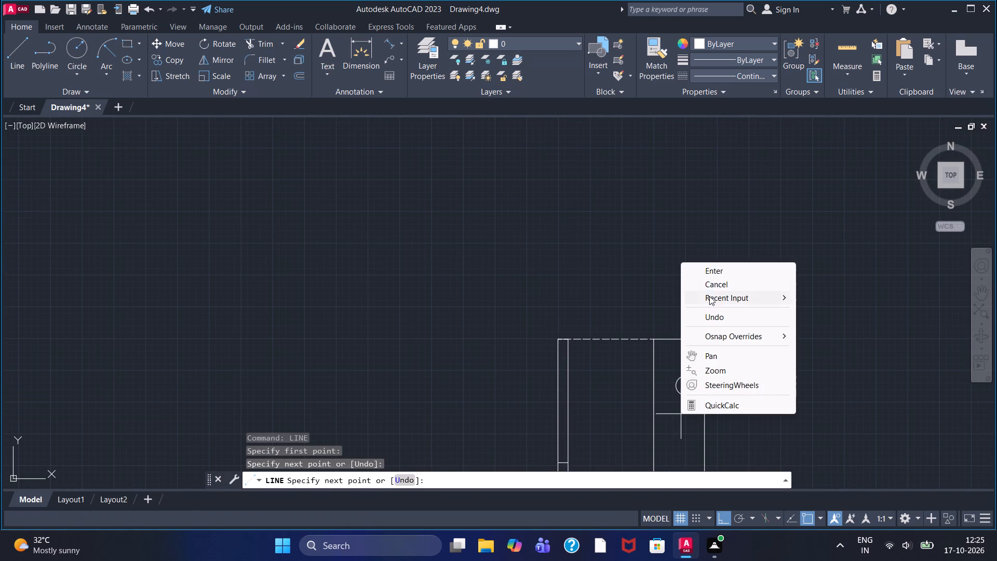
pyautogui.click(712, 272)
# Draw a vertical line joining the arc ends of the middle notch in the 80 by 831 view.
pyautogui.moveTo(708, 457); pyautogui.dragTo(708, 255, button='middle')
pyautogui.moveTo(686, 389); pyautogui.dragTo(678, 333, button='middle')
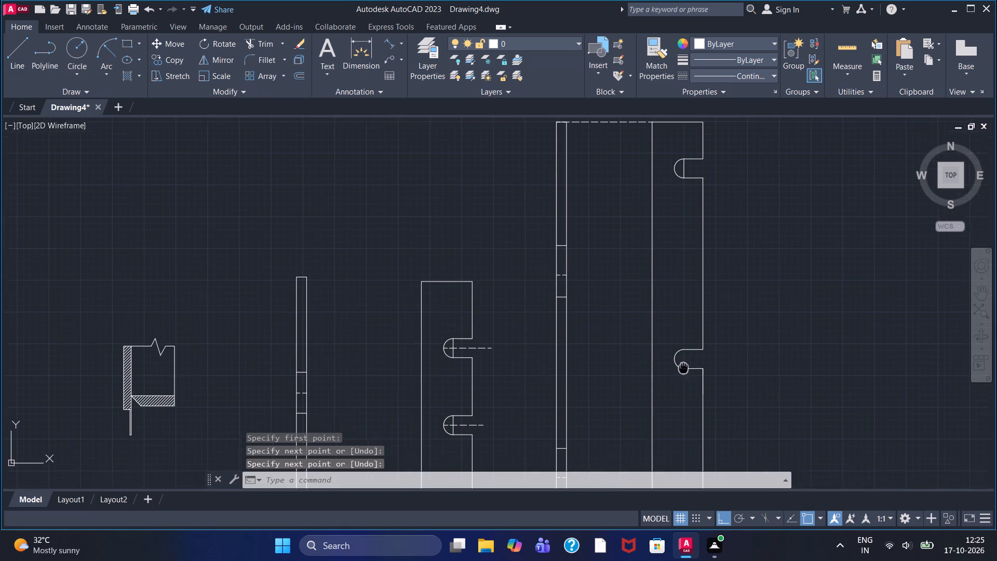
pyautogui.moveTo(678, 333); pyautogui.dragTo(677, 322, button='middle')
pyautogui.rightClick(677, 308)
pyautogui.click(722, 58)
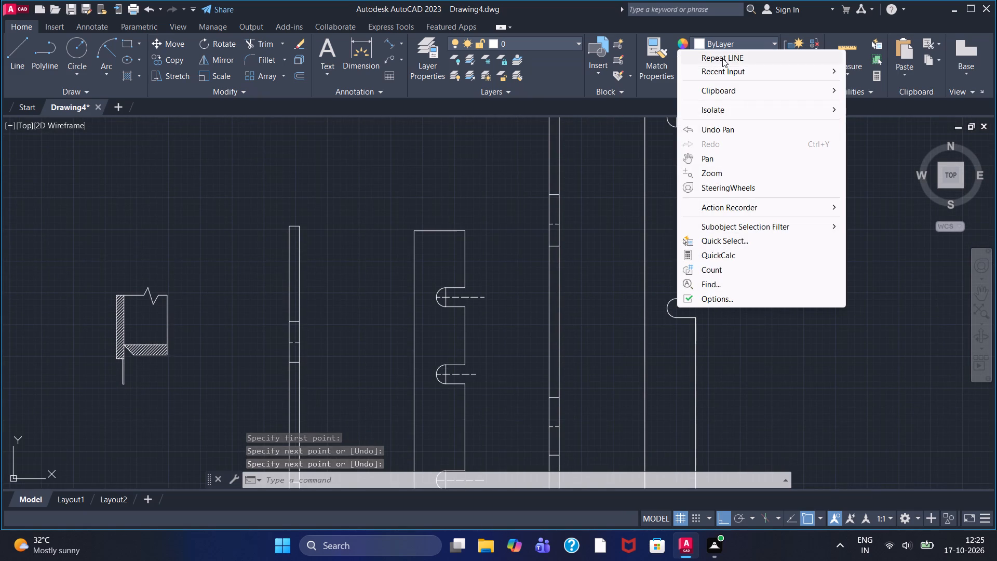
pyautogui.click(677, 293)
pyautogui.click(677, 317)
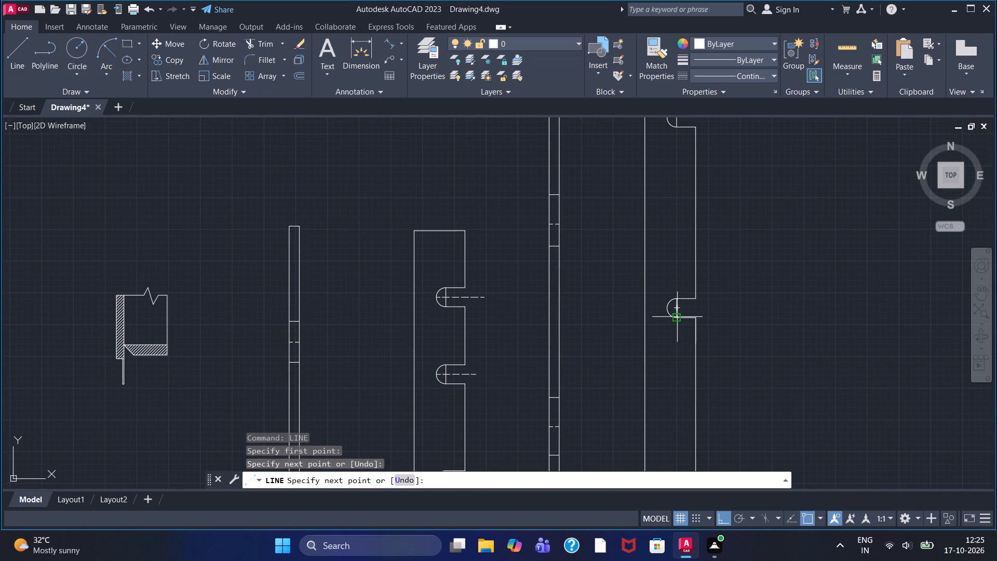
pyautogui.rightClick(677, 317)
pyautogui.click(700, 323)
# Draw a vertical line joining the arc ends of the lowest notch in the 80 by 831 view.
pyautogui.moveTo(664, 423); pyautogui.dragTo(655, 283, button='middle')
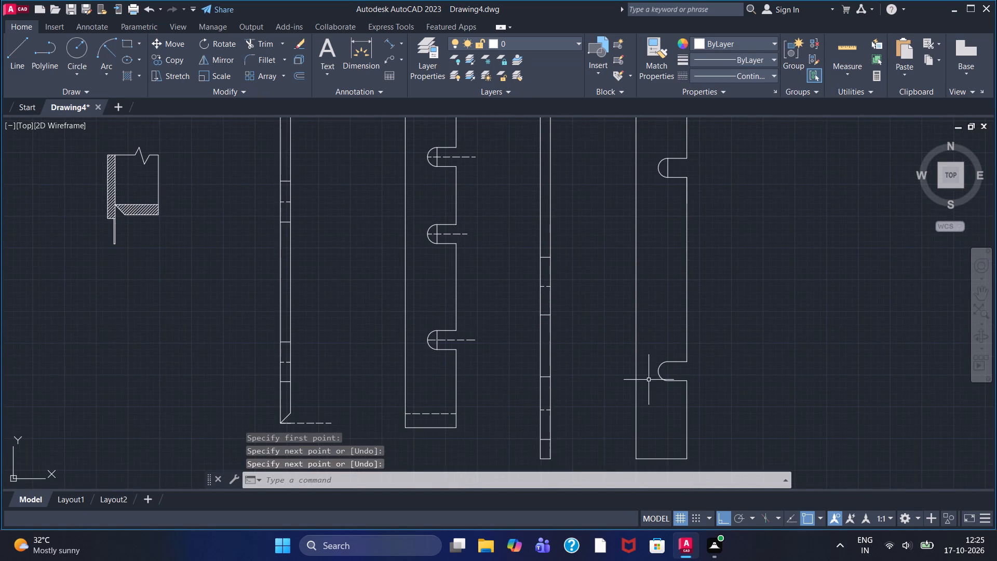
pyautogui.moveTo(649, 380); pyautogui.dragTo(649, 319, button='middle')
pyautogui.rightClick(666, 311)
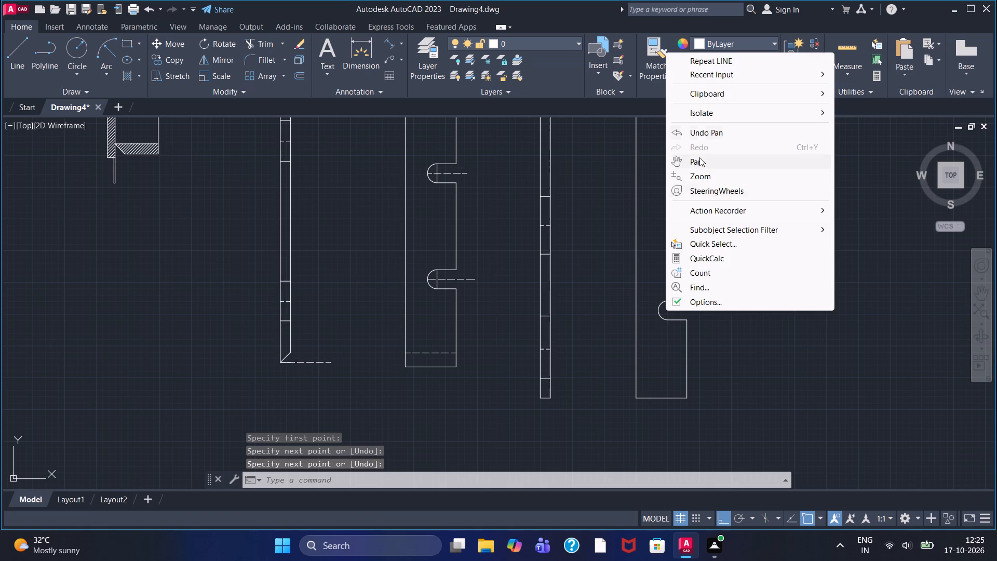
pyautogui.click(729, 58)
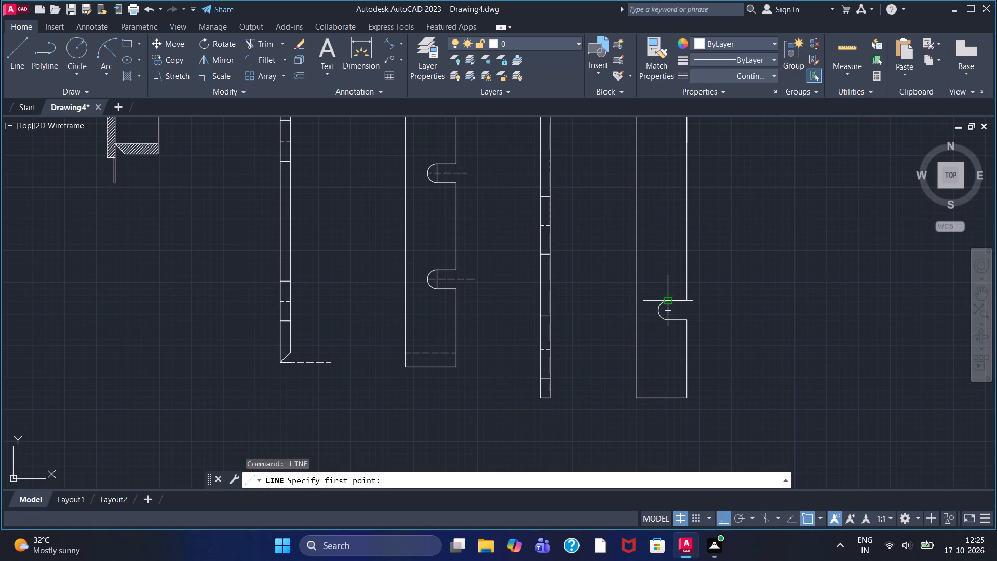
pyautogui.click(667, 302)
pyautogui.click(669, 322)
pyautogui.rightClick(669, 320)
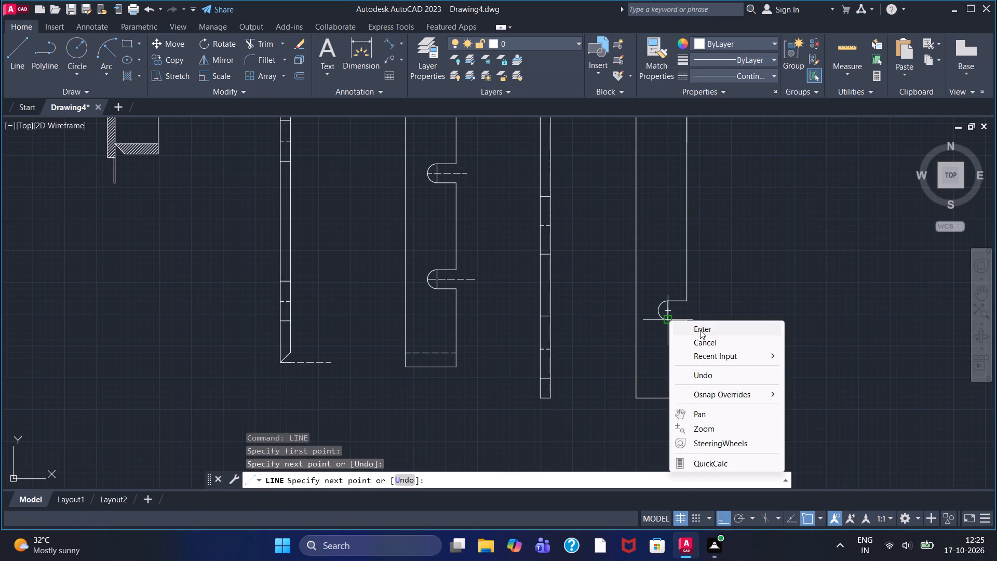
pyautogui.click(700, 330)
# With the dashed ACAD linetype, draw a horizontal centre line from the lowest notch's arc past the edge of the 80 by 831 view.
pyautogui.click(719, 71)
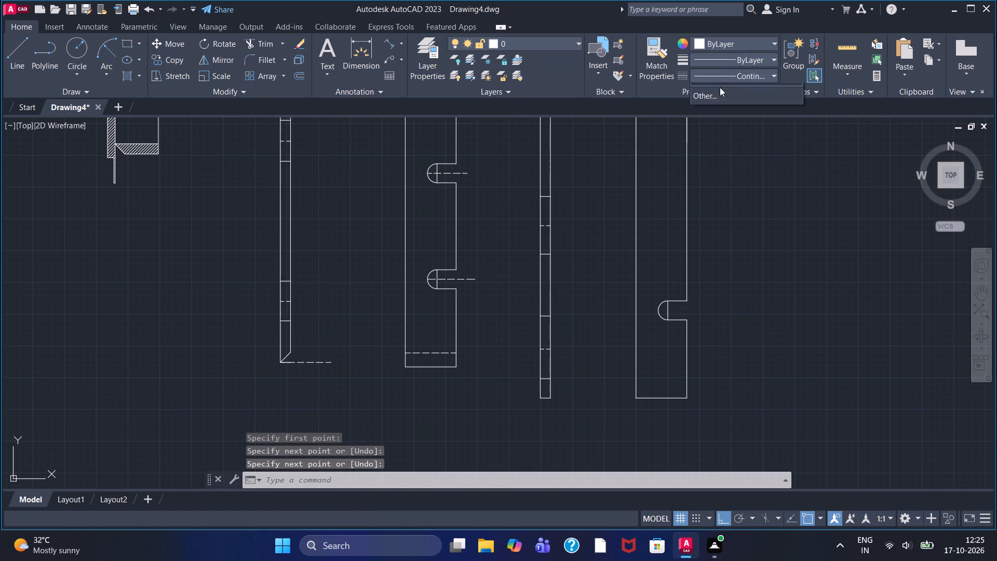
pyautogui.click(739, 119)
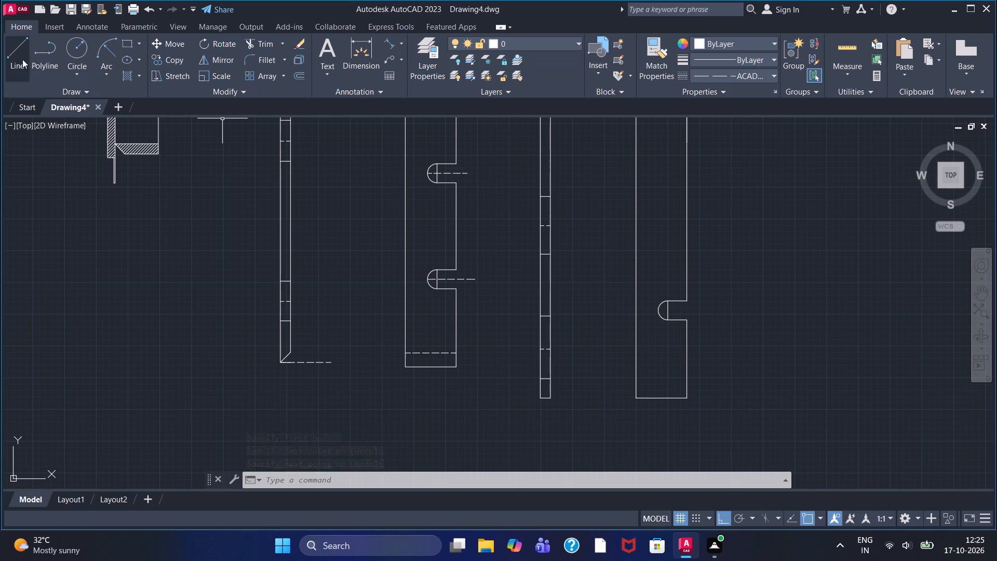
pyautogui.click(20, 59)
pyautogui.doubleClick(658, 309)
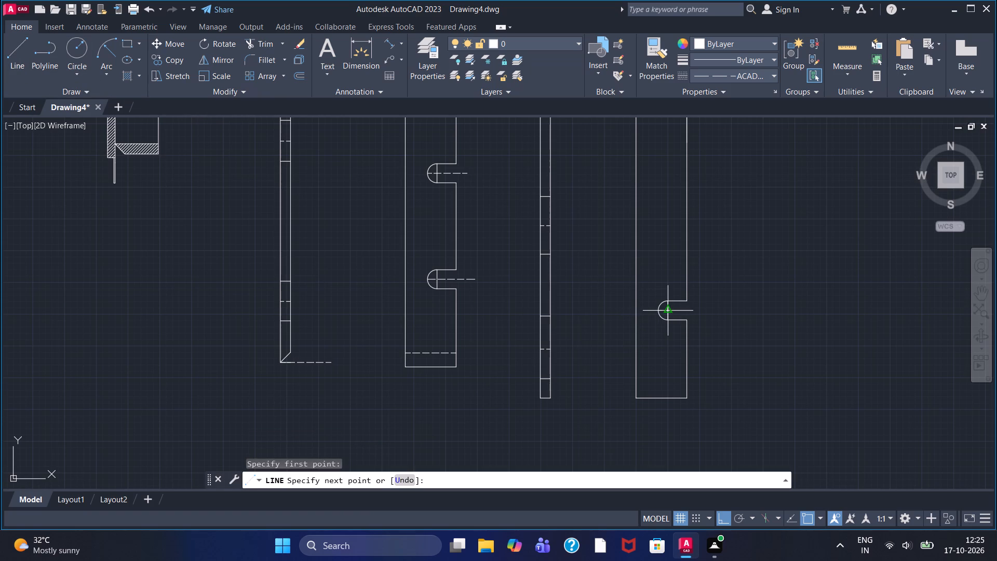
pyautogui.doubleClick(695, 309)
pyautogui.rightClick(696, 289)
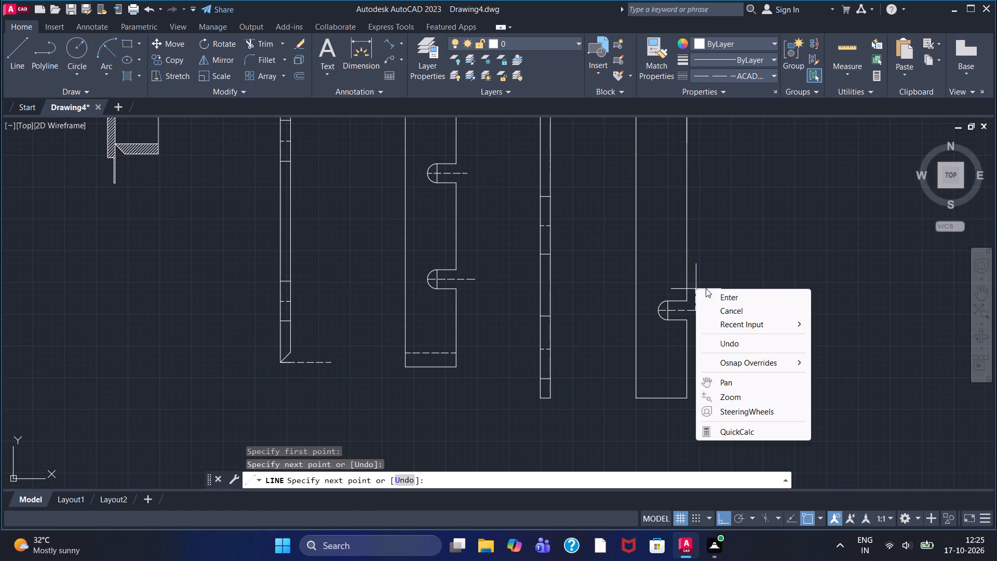
pyautogui.click(708, 290)
pyautogui.click(711, 296)
# Draw a dashed horizontal centre line from the middle notch's arc to just past the edge of the 80 by 831 view.
pyautogui.moveTo(690, 222); pyautogui.dragTo(701, 508, button='middle')
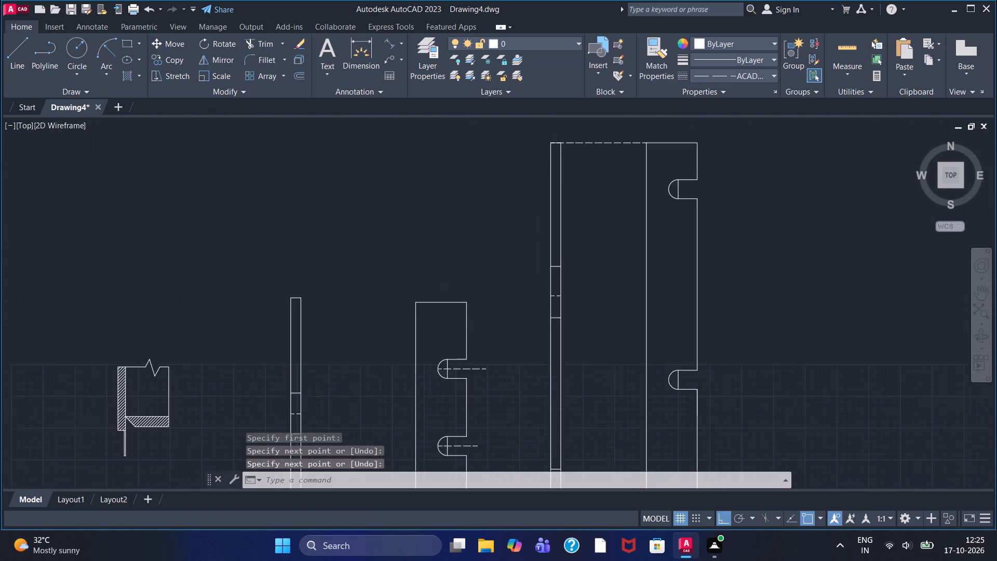
pyautogui.moveTo(701, 508); pyautogui.dragTo(701, 509, button='middle')
pyautogui.rightClick(679, 396)
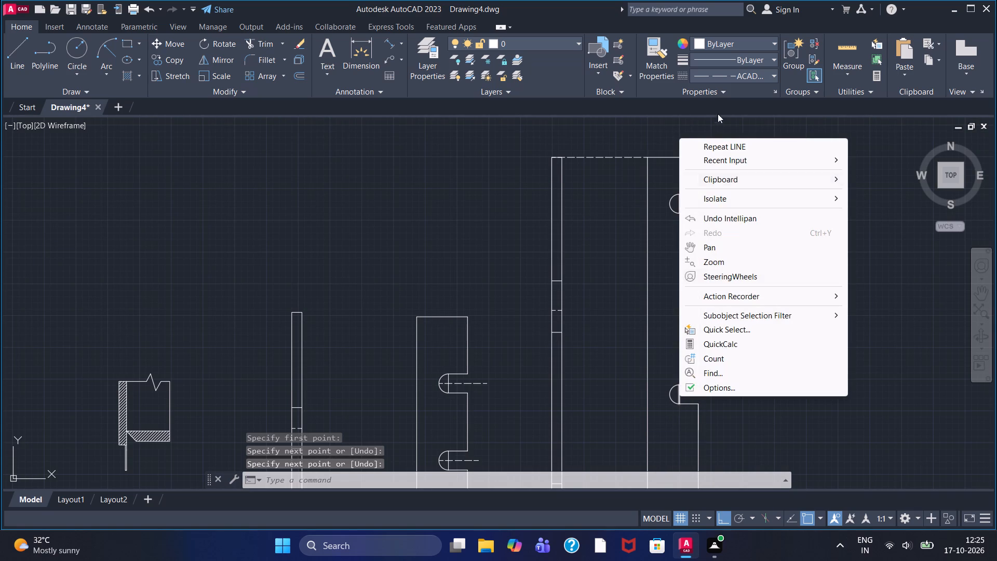
pyautogui.click(725, 142)
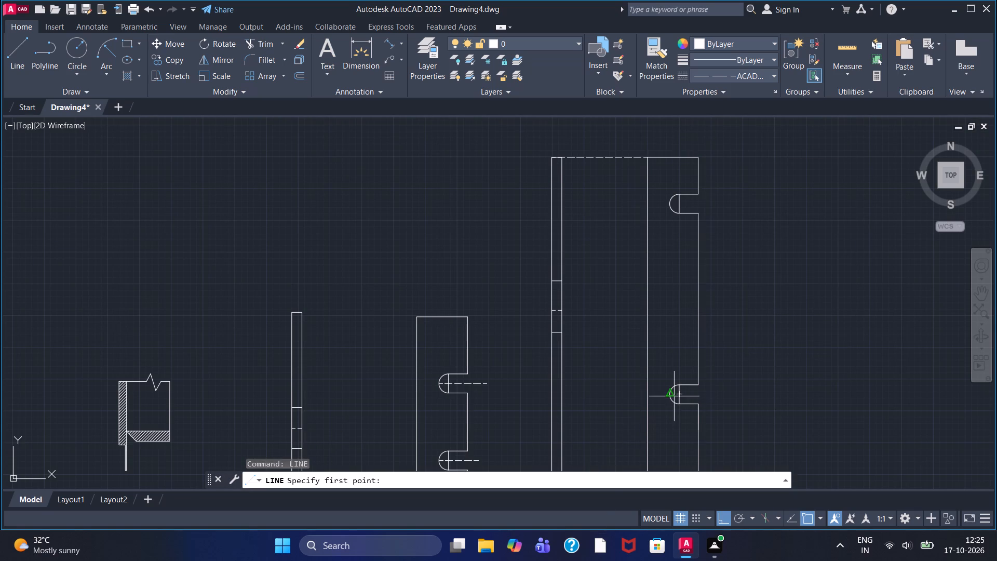
pyautogui.click(669, 397)
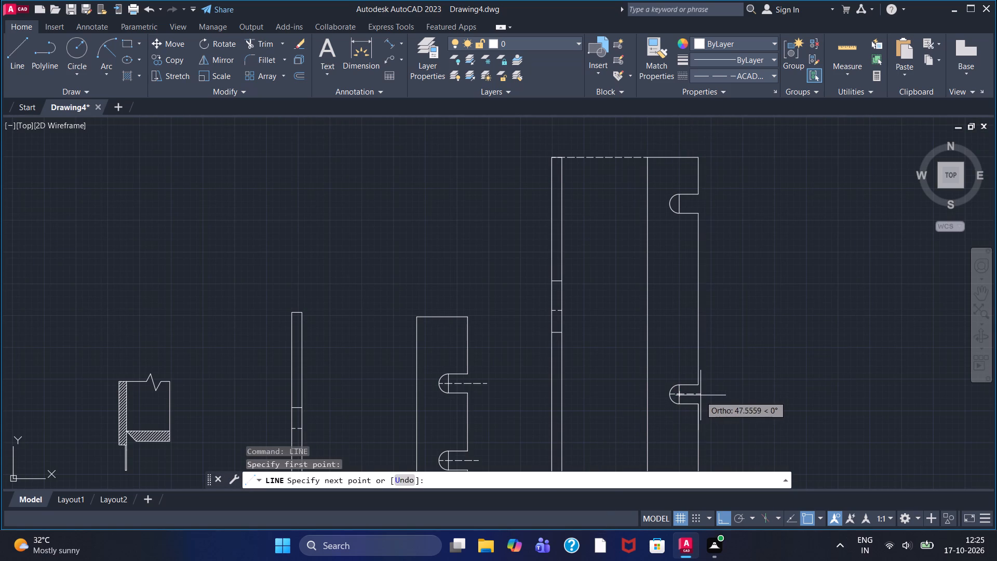
pyautogui.click(702, 395)
pyautogui.rightClick(696, 377)
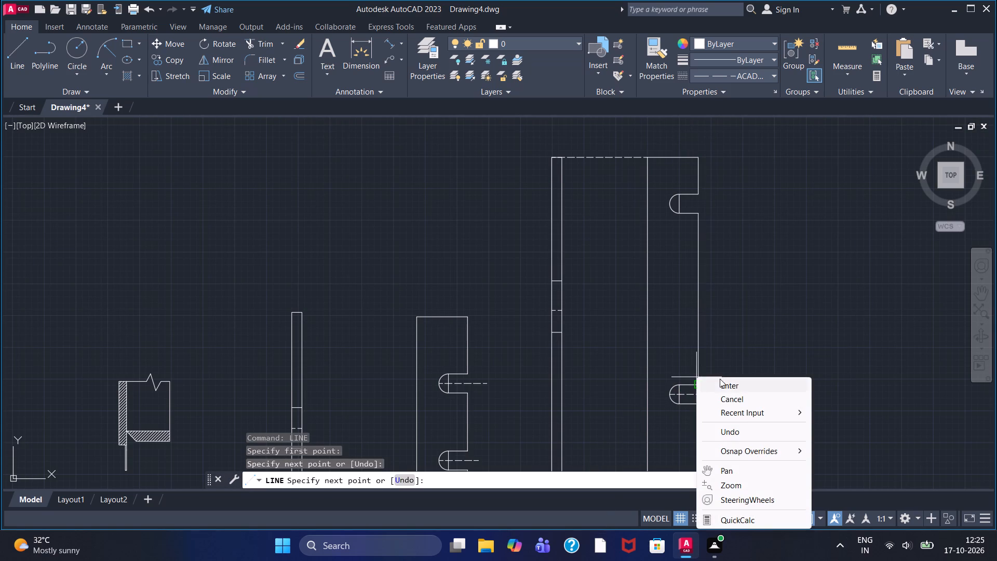
pyautogui.click(721, 380)
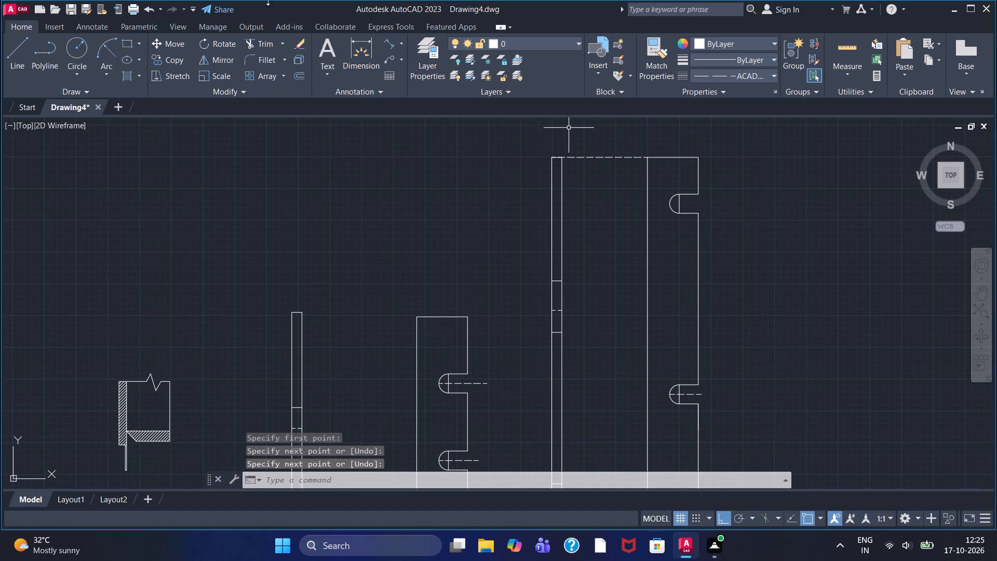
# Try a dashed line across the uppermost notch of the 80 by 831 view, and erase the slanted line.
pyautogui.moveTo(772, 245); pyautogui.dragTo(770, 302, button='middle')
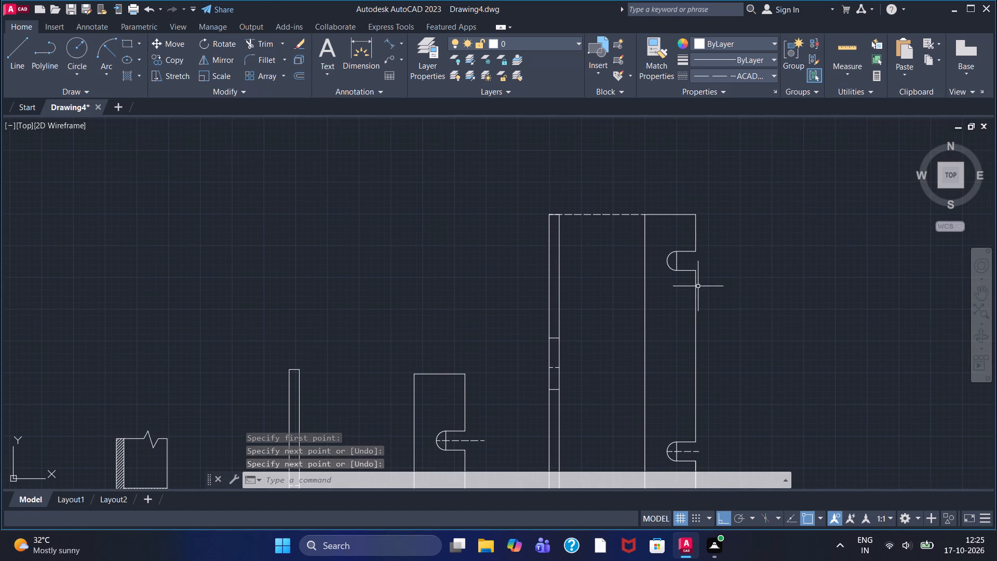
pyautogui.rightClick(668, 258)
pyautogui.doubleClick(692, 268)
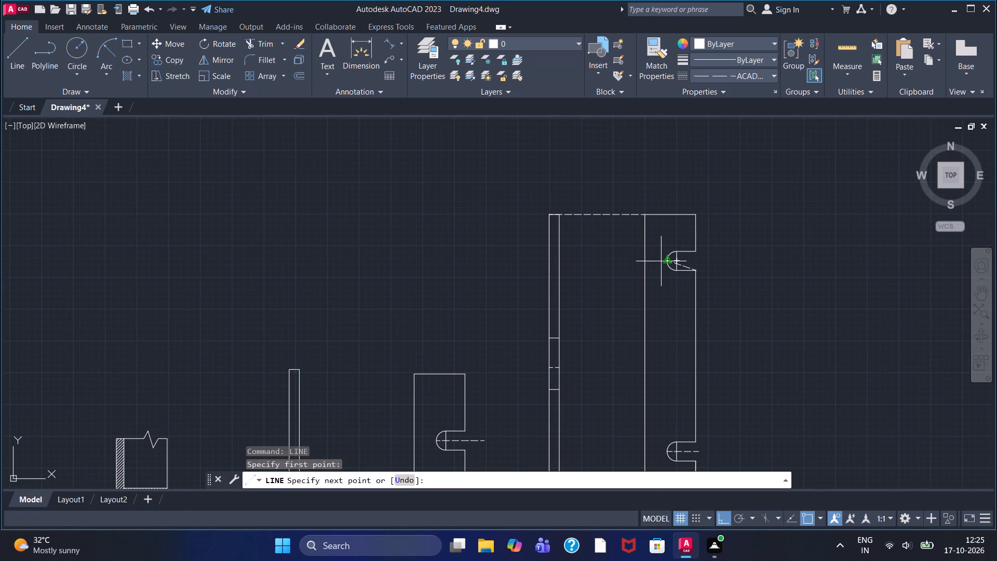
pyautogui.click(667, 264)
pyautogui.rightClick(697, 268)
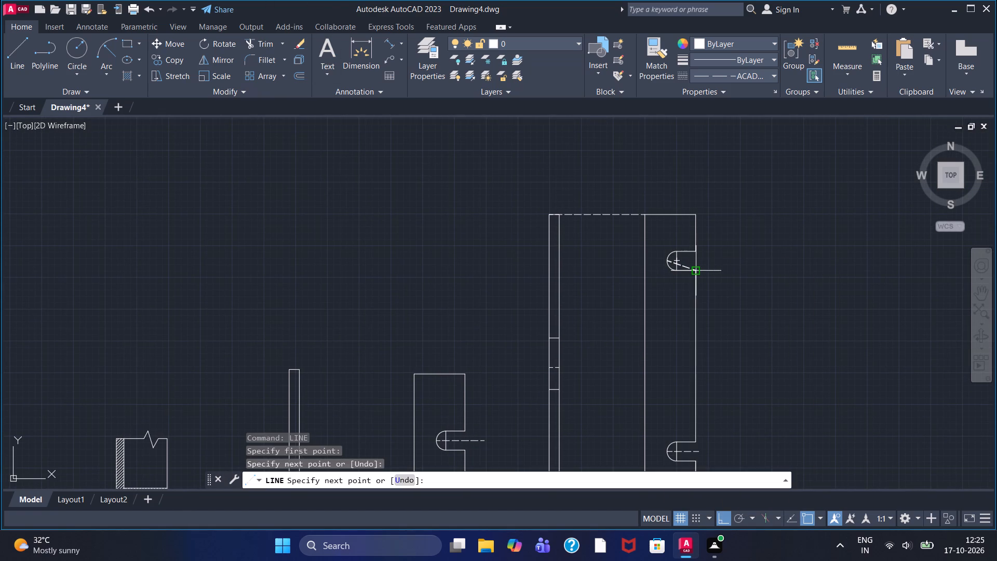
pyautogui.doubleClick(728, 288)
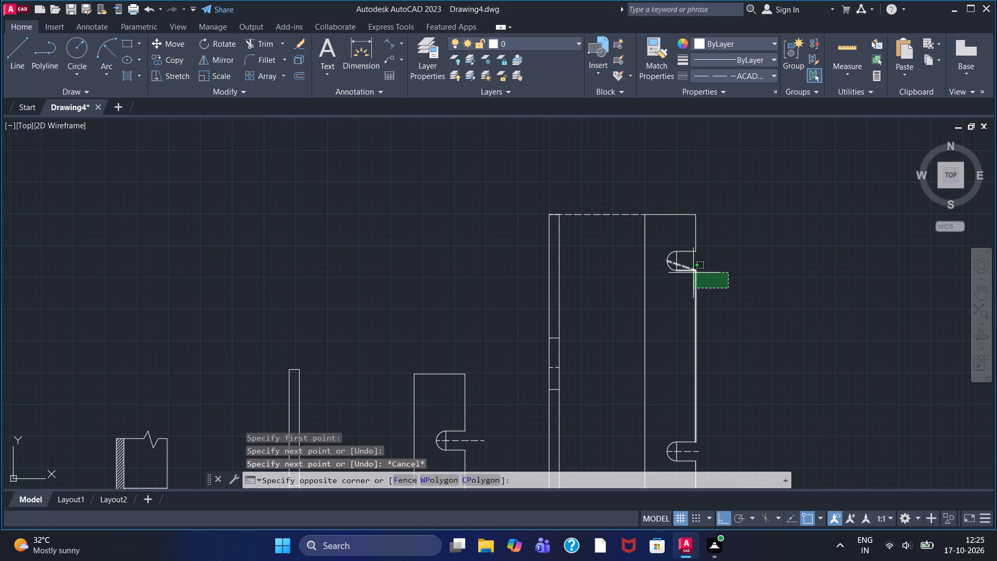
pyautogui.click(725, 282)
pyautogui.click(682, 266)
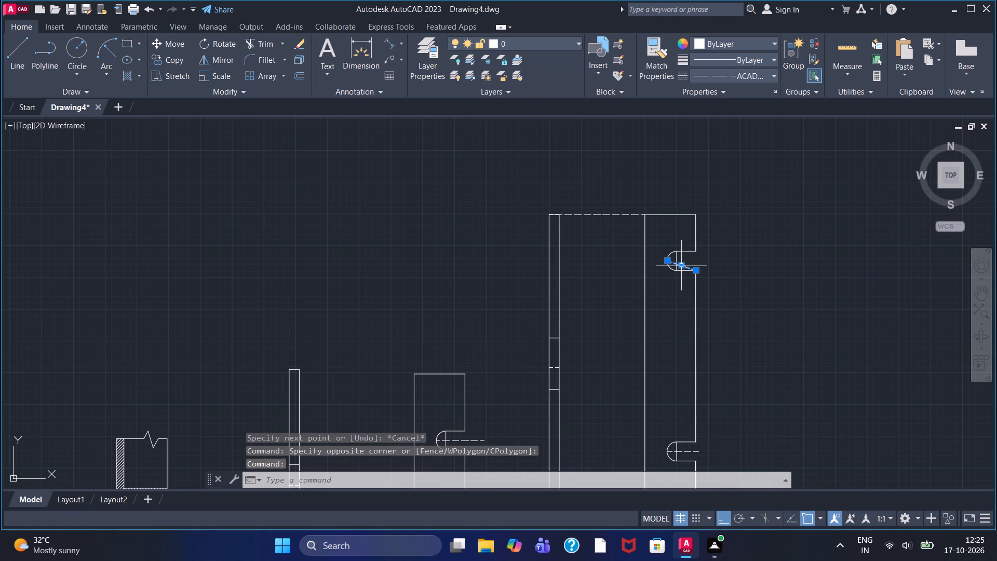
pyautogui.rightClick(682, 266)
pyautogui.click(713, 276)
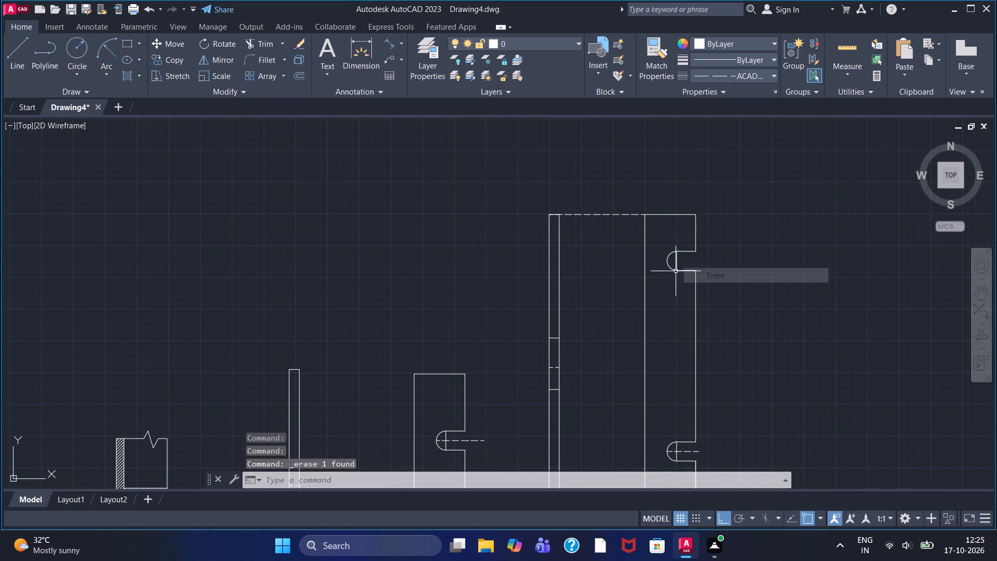
# Draw a dashed horizontal centre line from the uppermost notch's arc to just past the edge of the 80 by 831 view.
pyautogui.click(6, 53)
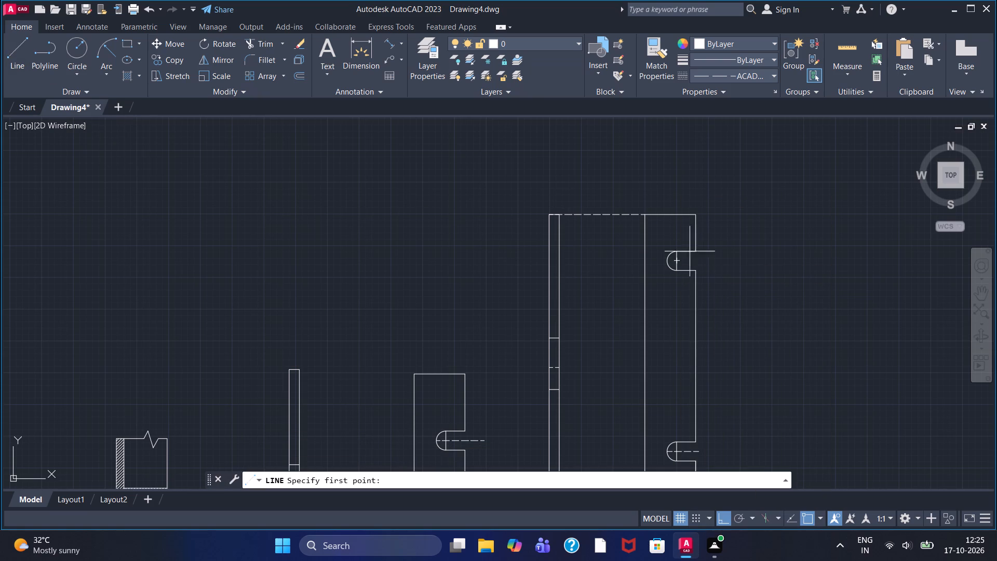
pyautogui.click(669, 262)
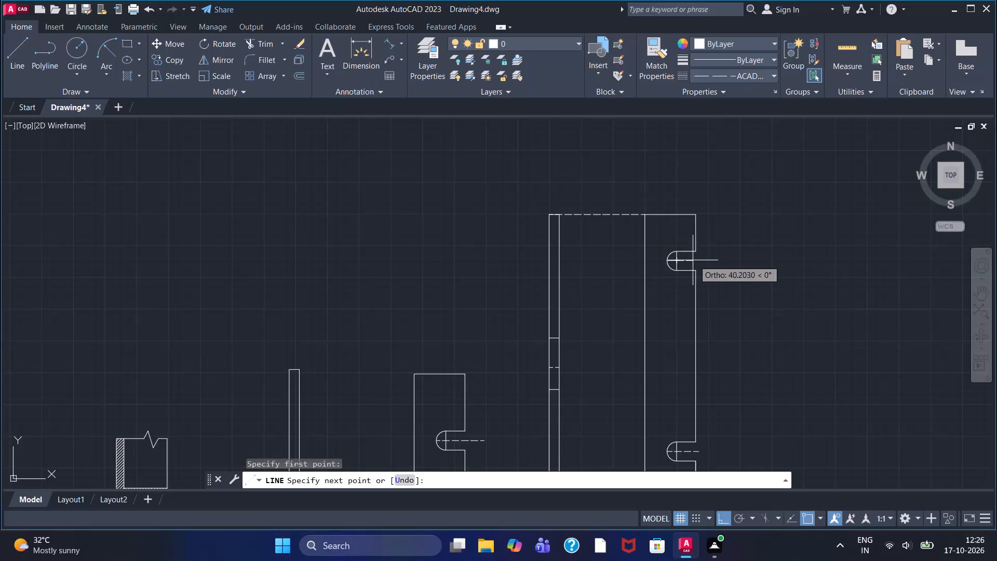
pyautogui.click(704, 262)
pyautogui.rightClick(710, 253)
pyautogui.click(728, 263)
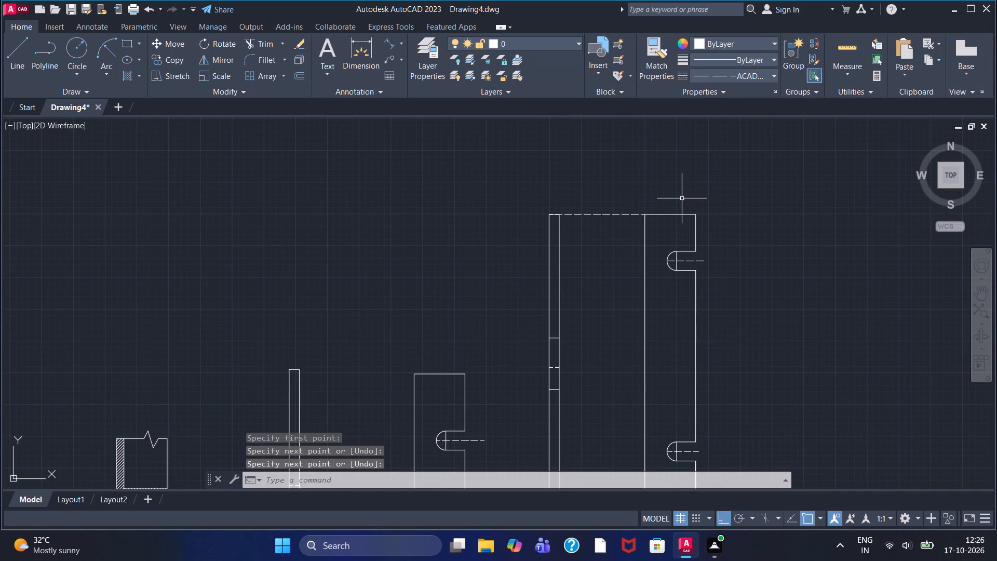
# Erase the dashed horizontal line joining the tops of the 16 by 831 and 80 by 831 views.
pyautogui.click(605, 216)
pyautogui.rightClick(605, 216)
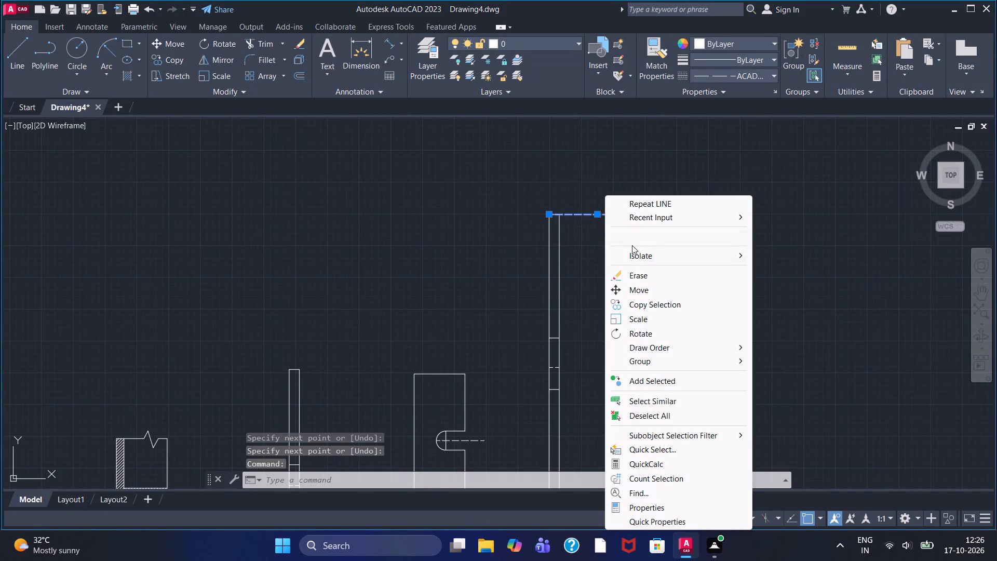
pyautogui.click(634, 272)
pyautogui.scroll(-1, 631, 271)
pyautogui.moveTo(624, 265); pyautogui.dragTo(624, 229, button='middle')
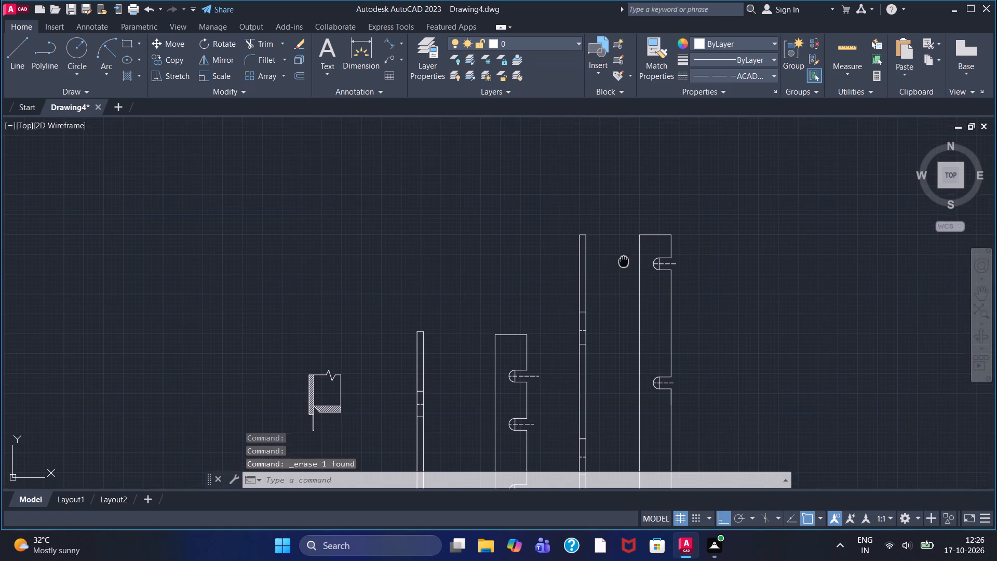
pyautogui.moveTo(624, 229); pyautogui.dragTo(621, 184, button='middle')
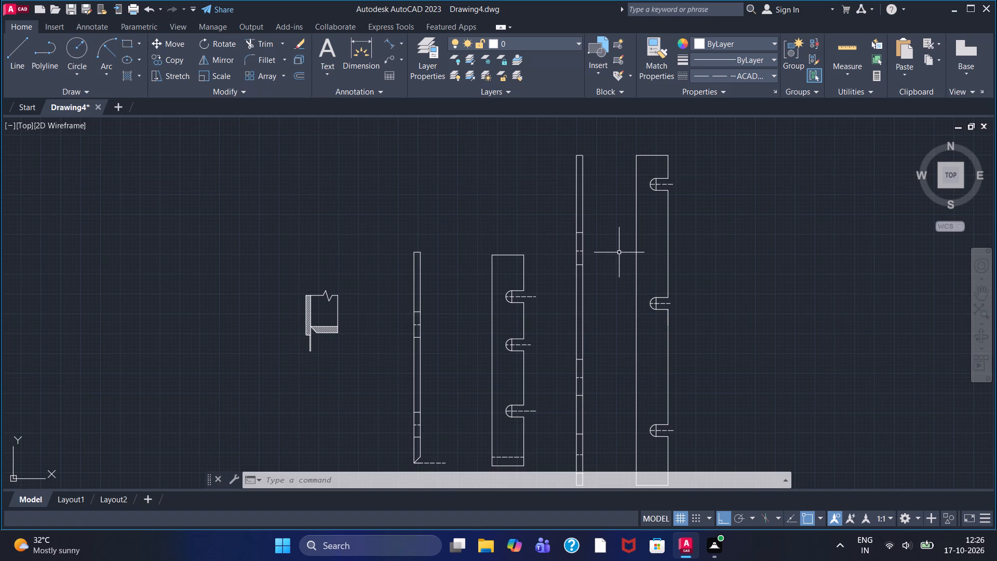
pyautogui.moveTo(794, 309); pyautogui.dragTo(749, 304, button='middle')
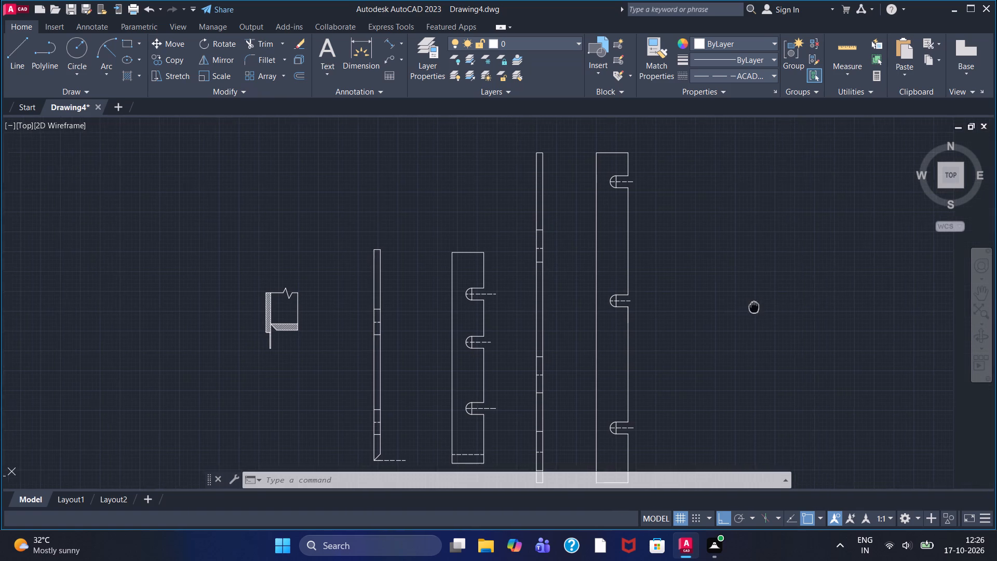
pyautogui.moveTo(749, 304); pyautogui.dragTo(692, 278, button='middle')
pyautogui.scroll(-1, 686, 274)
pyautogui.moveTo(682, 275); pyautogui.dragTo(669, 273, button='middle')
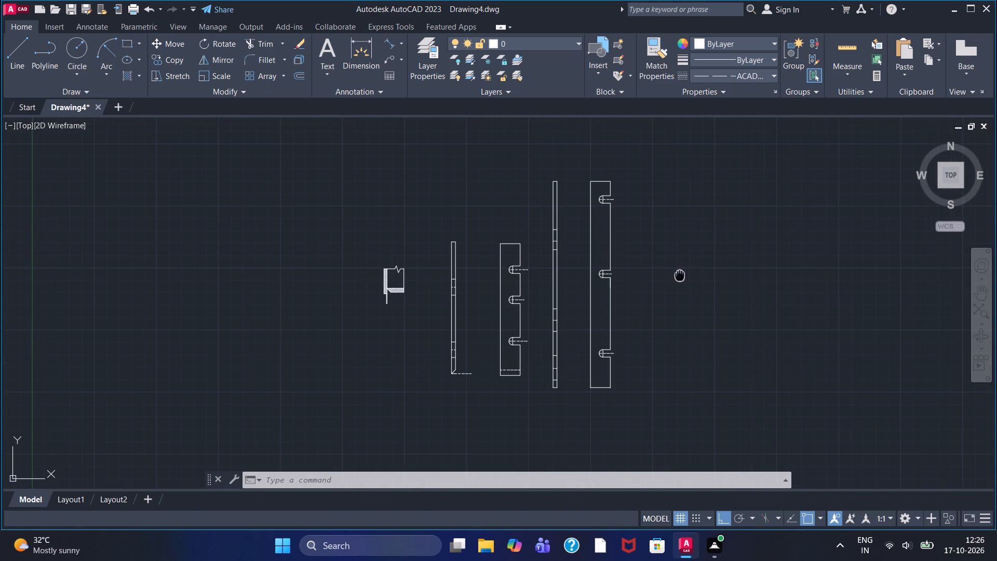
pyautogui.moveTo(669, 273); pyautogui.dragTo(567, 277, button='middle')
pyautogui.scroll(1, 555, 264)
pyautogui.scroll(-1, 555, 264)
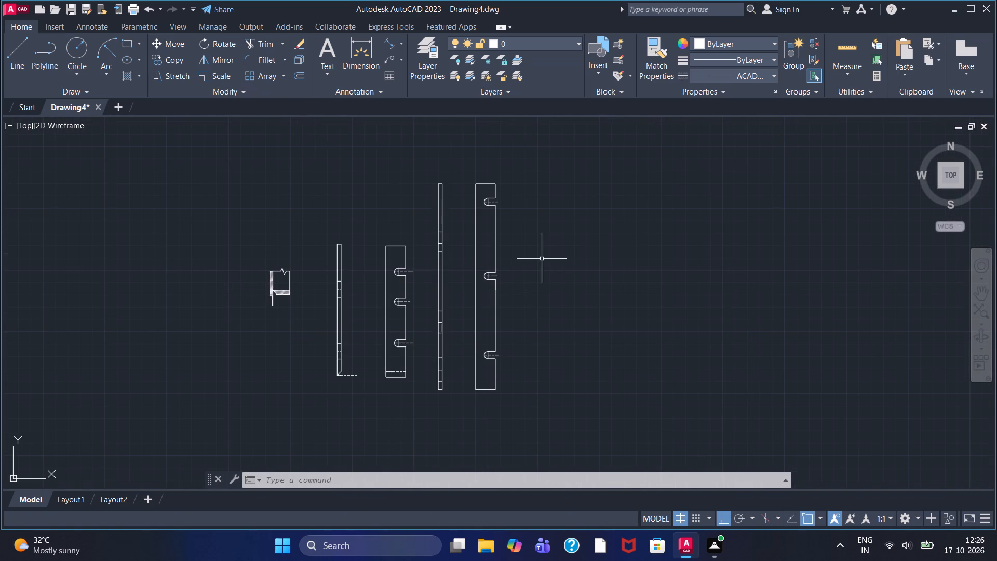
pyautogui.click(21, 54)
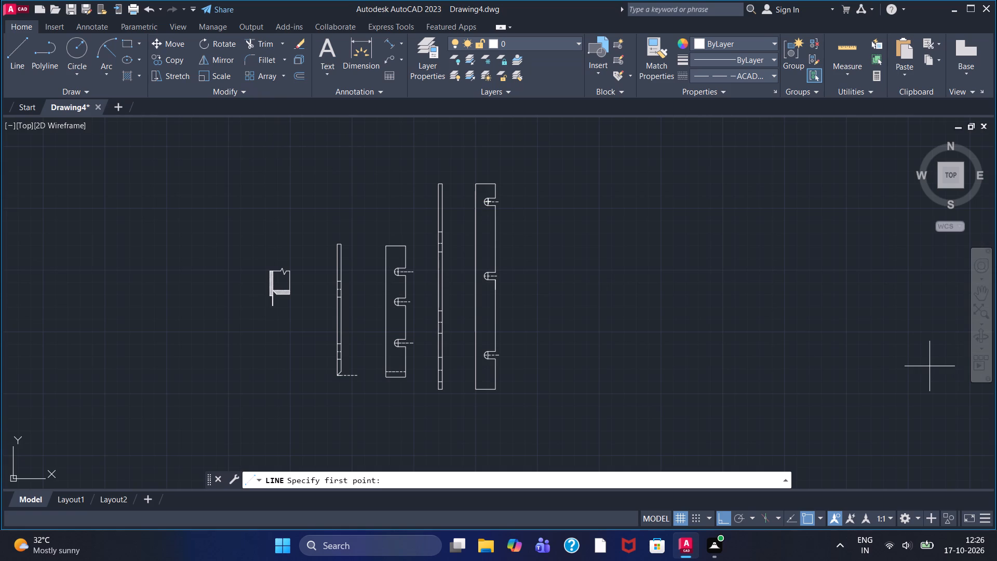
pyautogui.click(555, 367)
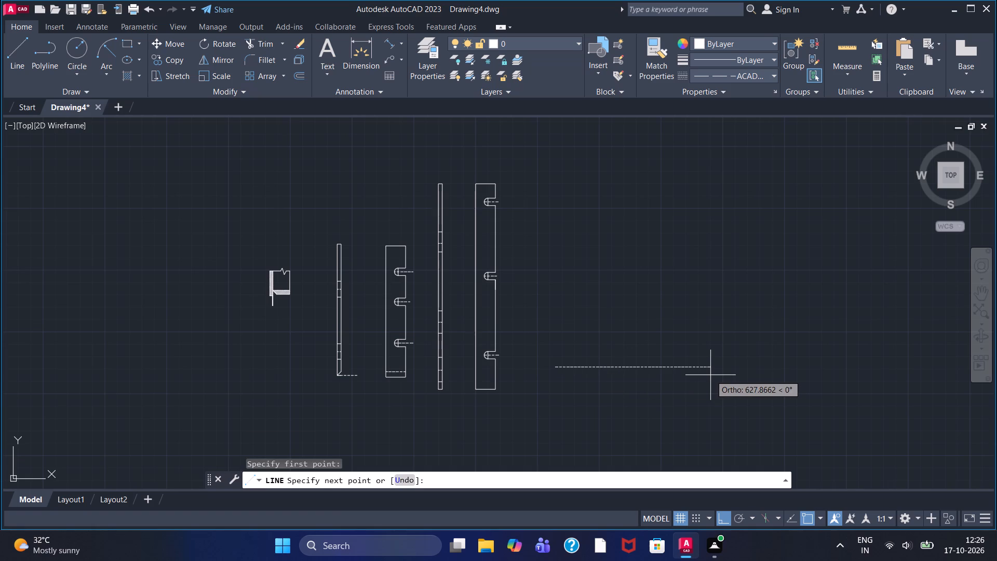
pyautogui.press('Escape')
# Set the current linetype to Continuous.
pyautogui.click(716, 75)
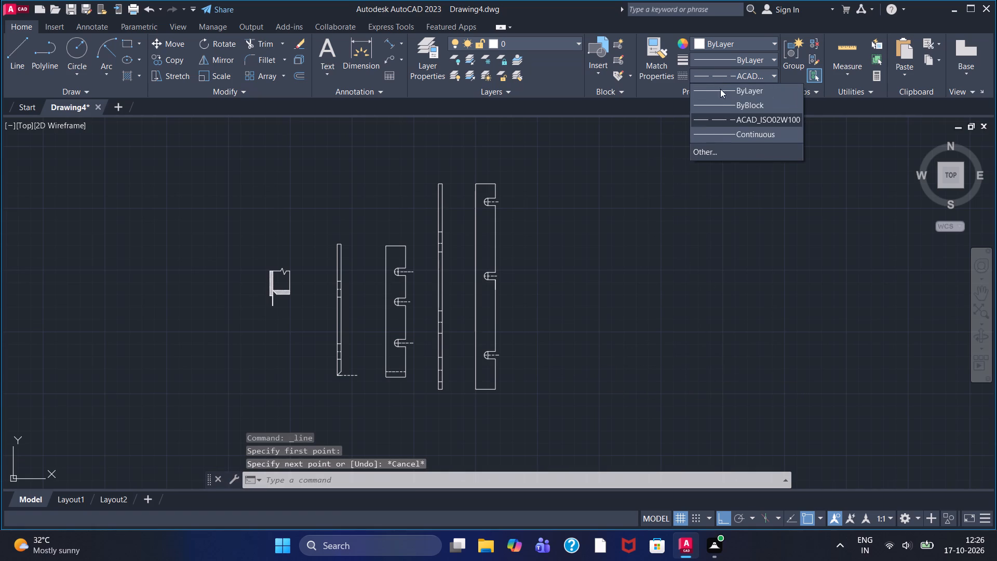
pyautogui.click(725, 138)
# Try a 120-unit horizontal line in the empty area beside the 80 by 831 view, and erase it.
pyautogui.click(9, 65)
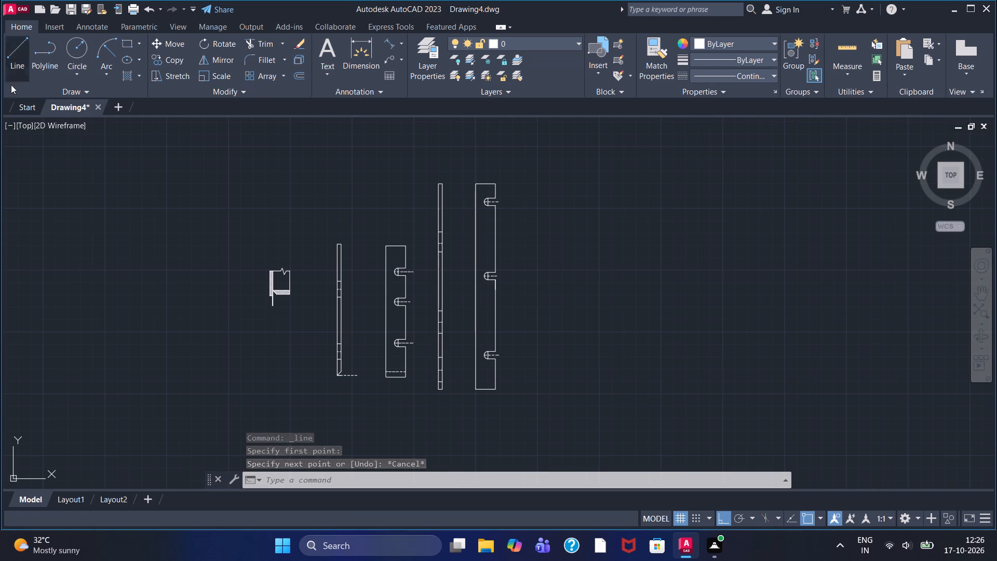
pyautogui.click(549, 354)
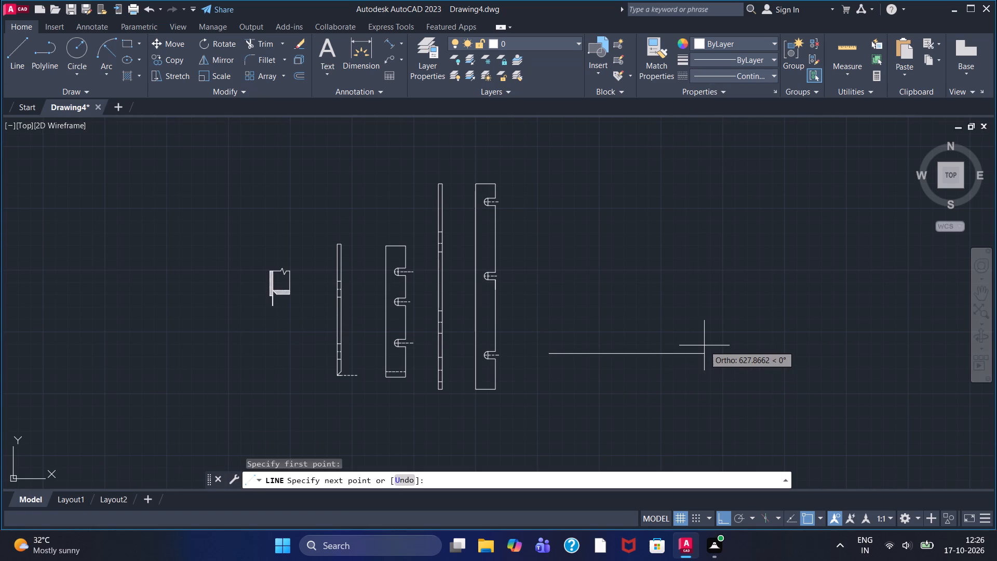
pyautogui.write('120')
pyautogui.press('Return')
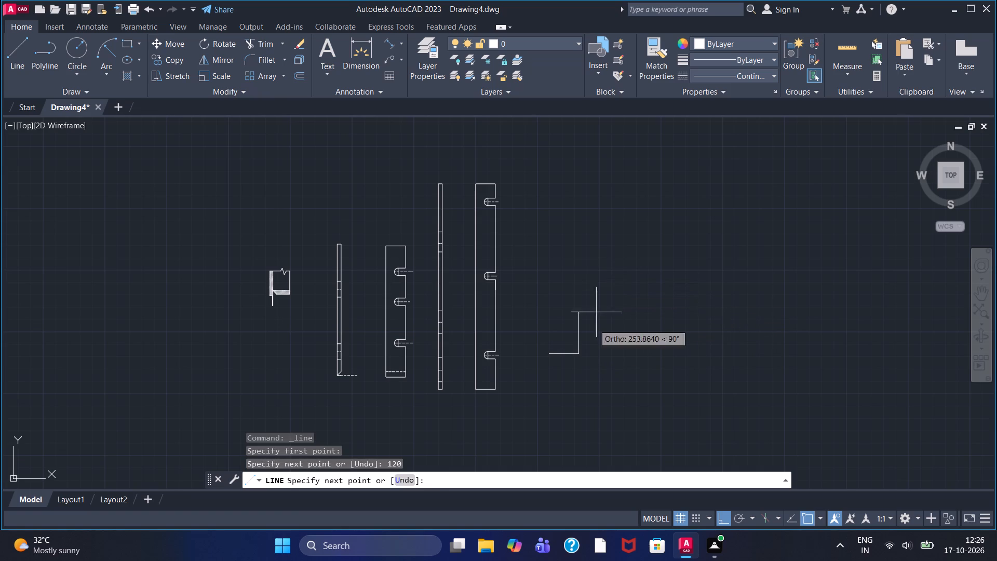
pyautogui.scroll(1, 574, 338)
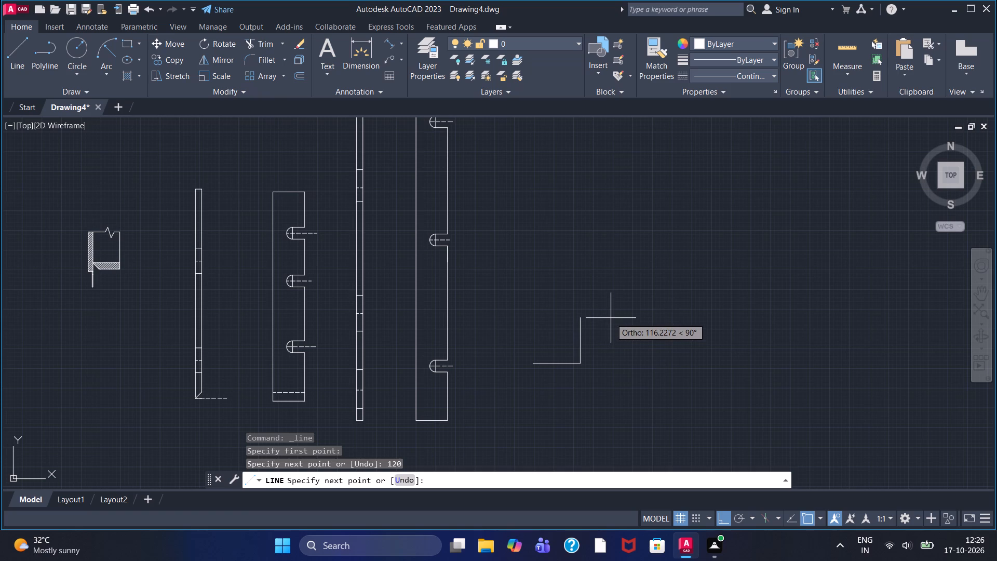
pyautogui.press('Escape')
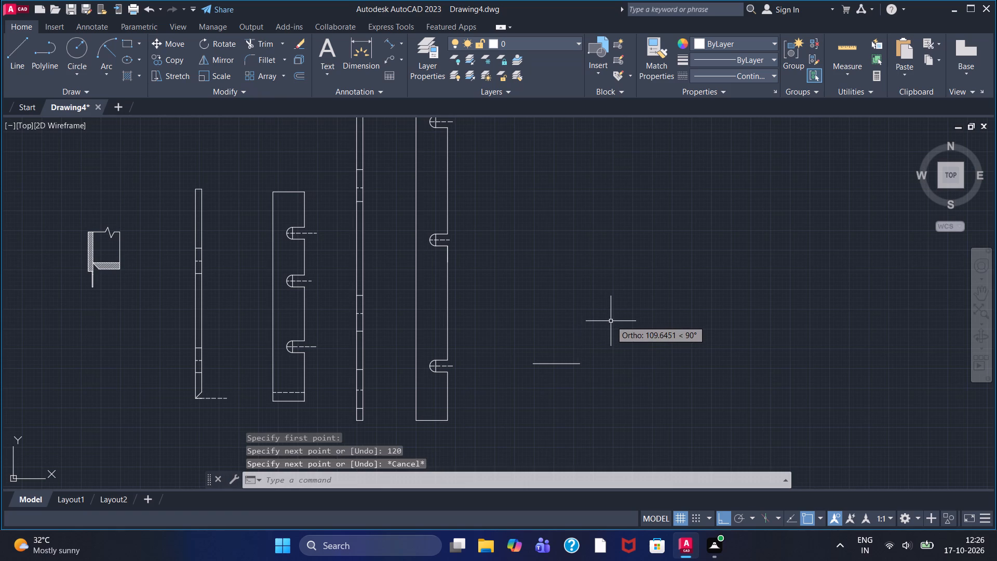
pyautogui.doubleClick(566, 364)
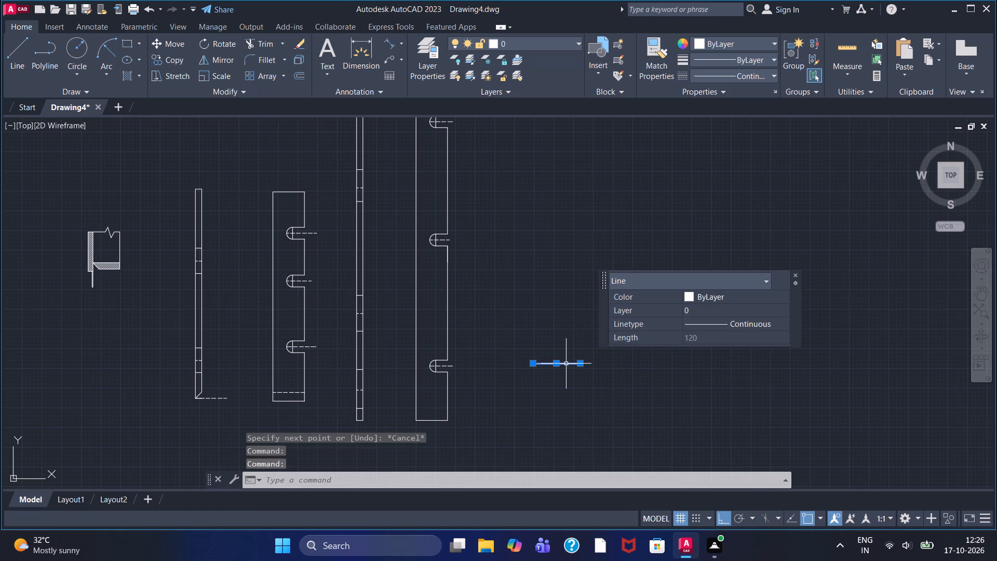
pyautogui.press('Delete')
# Beside the 80 by 831 view, draw a 200 base line, an 80 upright, a 16 return and a vertical line down past the base.
pyautogui.click(5, 56)
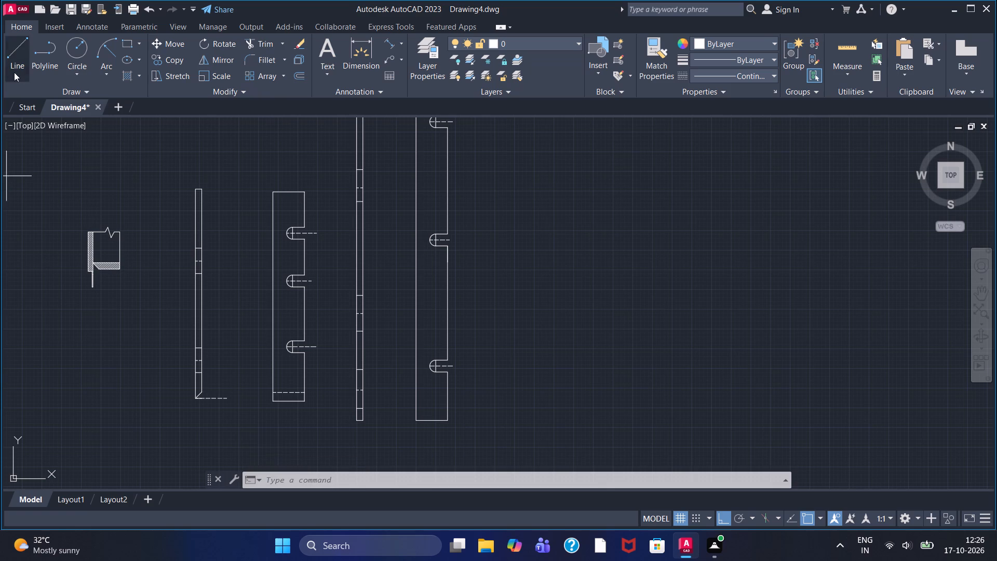
pyautogui.click(510, 368)
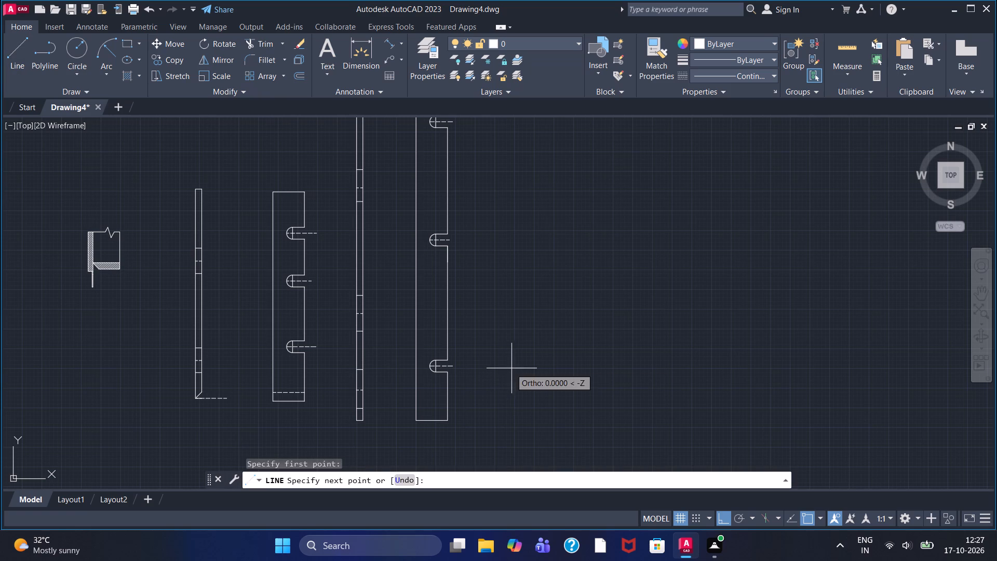
pyautogui.write('200')
pyautogui.press('Return')
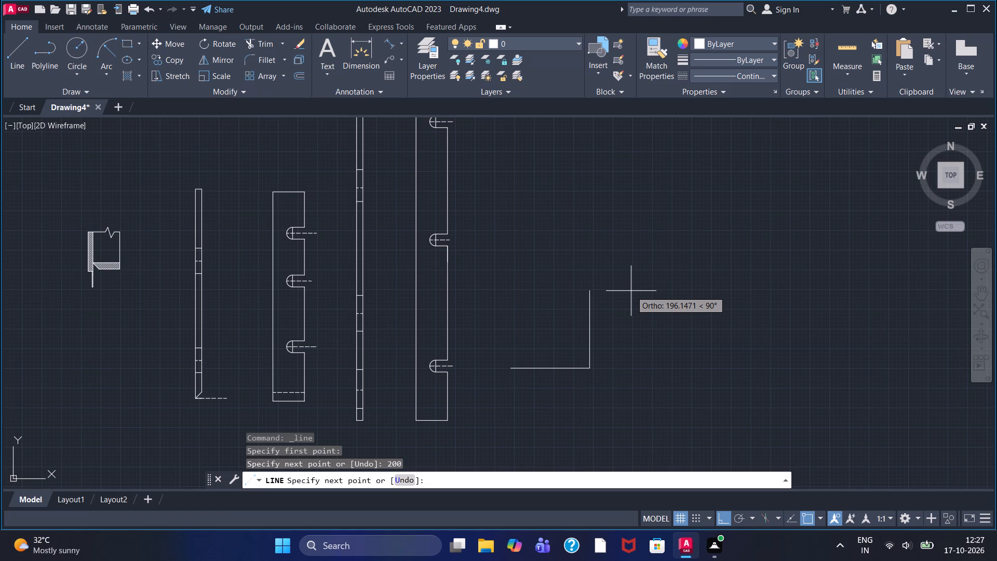
pyautogui.write('80')
pyautogui.press('Return')
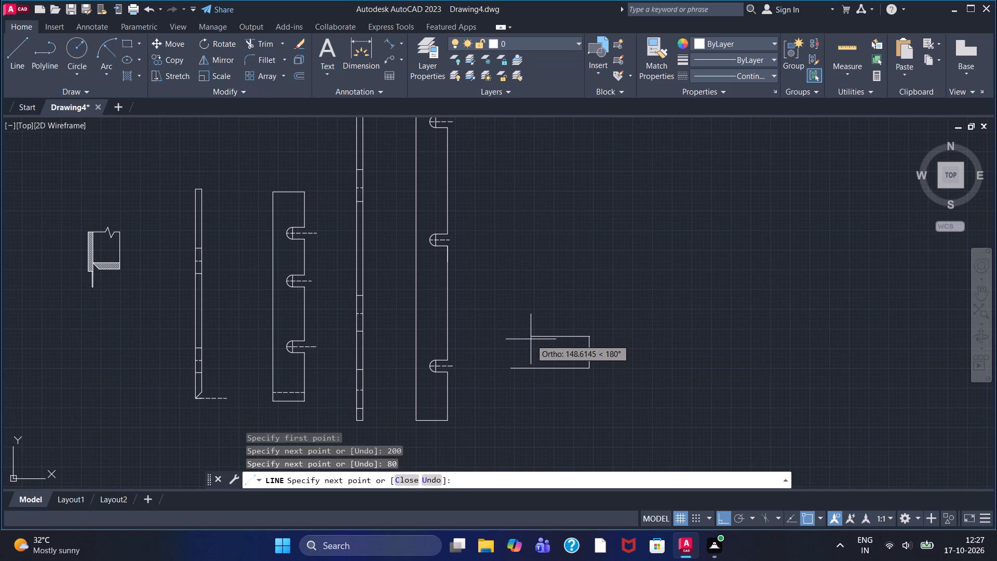
pyautogui.write('16')
pyautogui.press('Return')
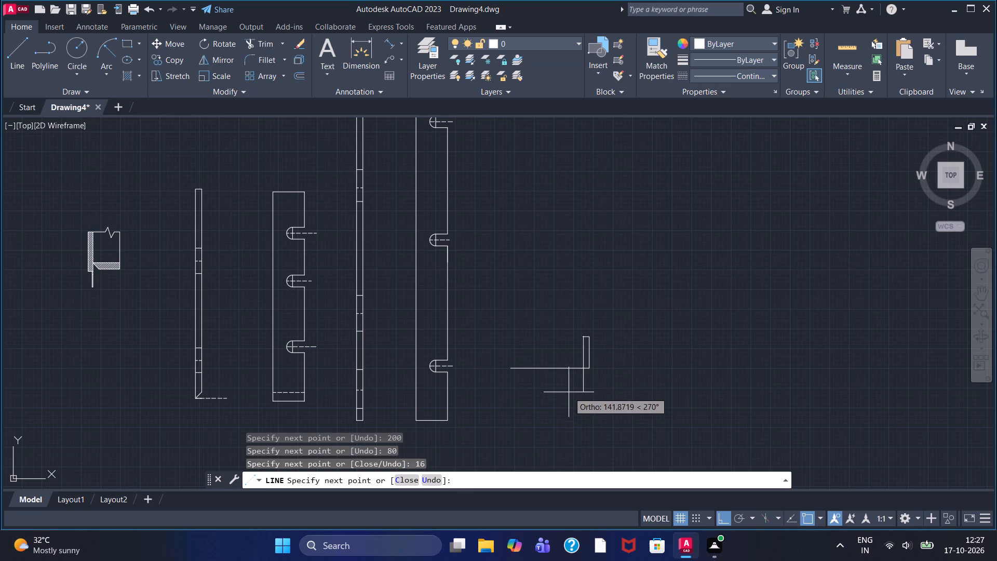
pyautogui.click(573, 382)
pyautogui.rightClick(573, 381)
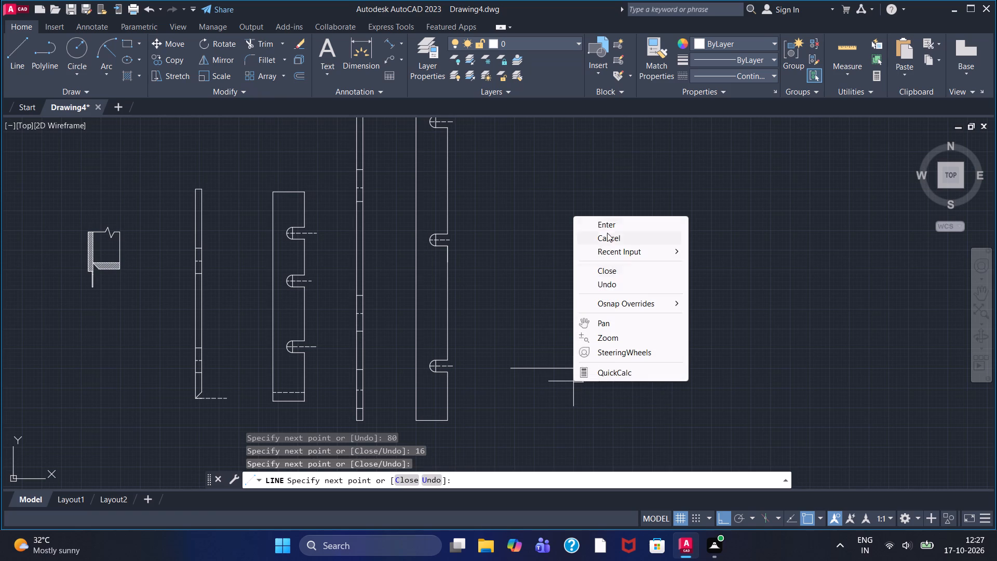
pyautogui.click(613, 222)
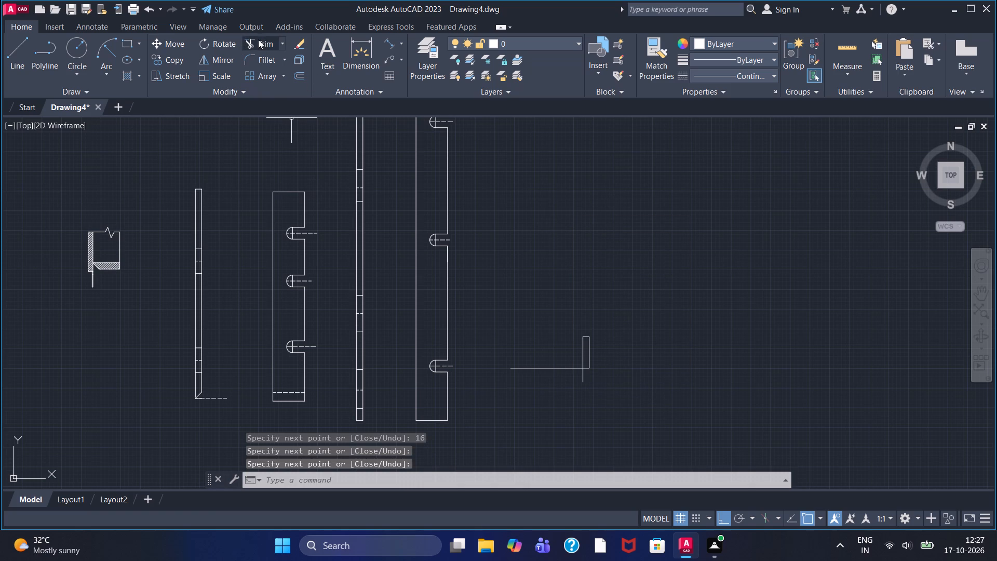
# Trim the end of the 16-wide upright's inner vertical line that extends below the base line.
pyautogui.click(258, 39)
pyautogui.scroll(2, 503, 348)
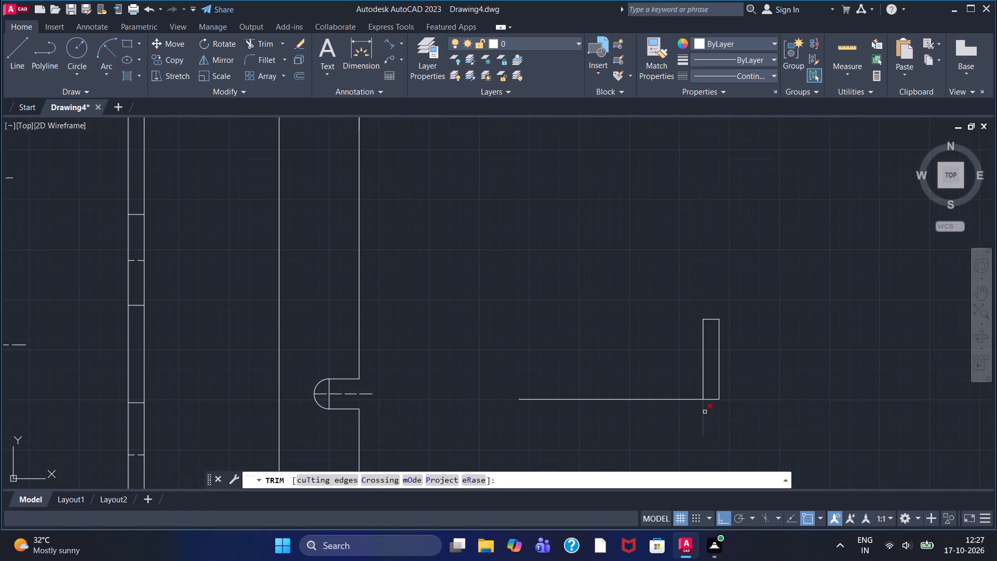
pyautogui.click(705, 412)
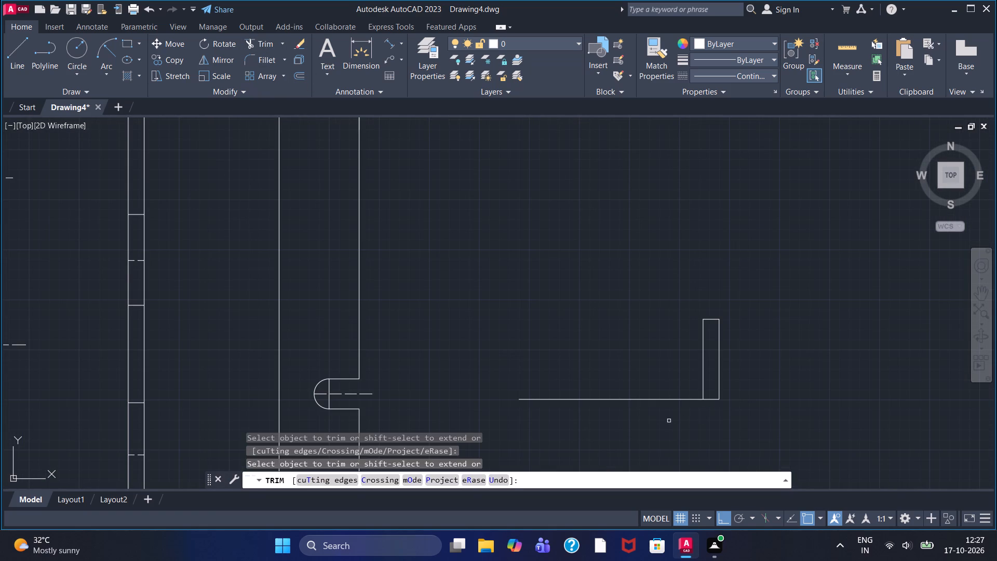
# Draw a 200 by 12 horizontal strip from the upright's inner top corner, running leftward above the base line and closing at that corner.
pyautogui.click(23, 63)
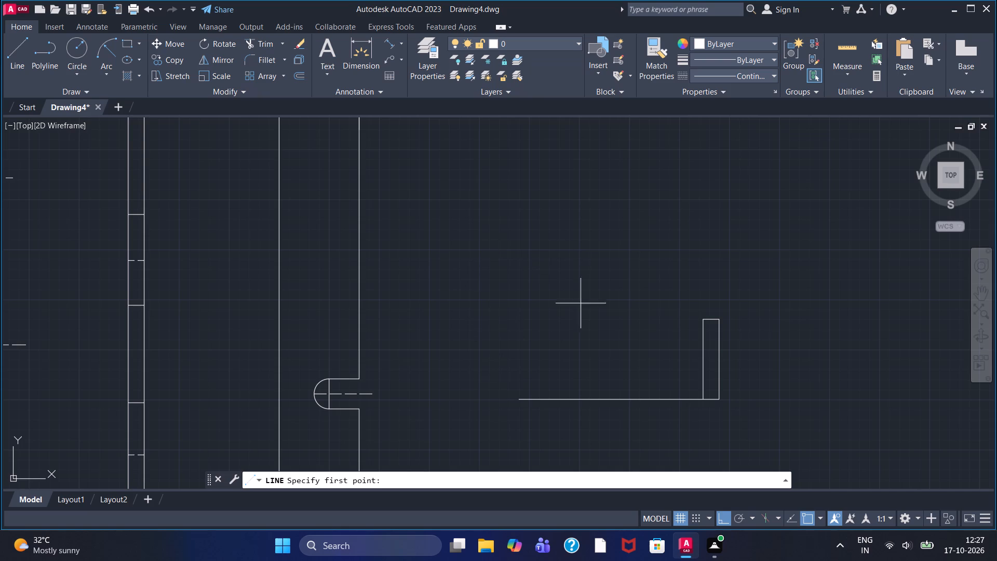
pyautogui.click(706, 320)
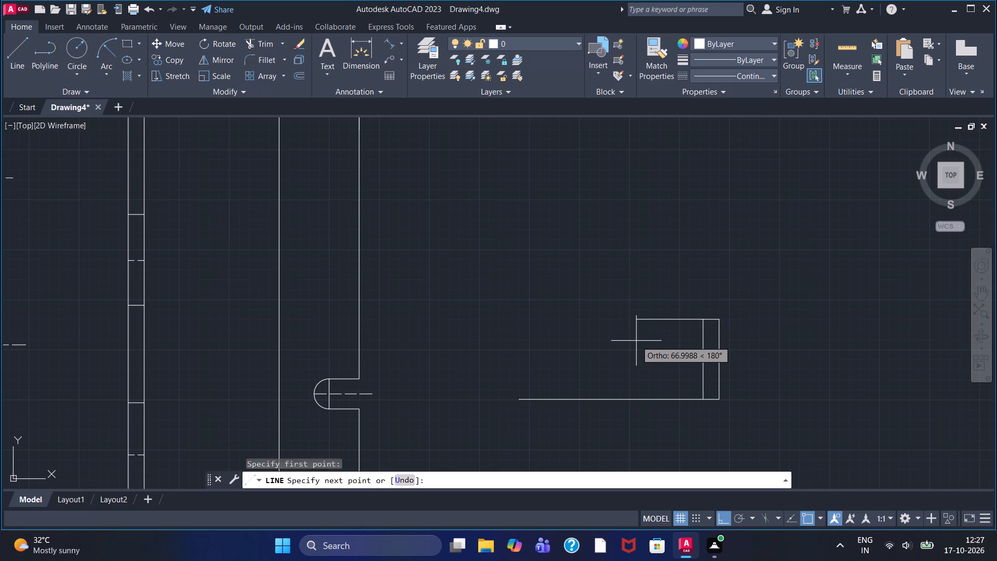
pyautogui.write('200')
pyautogui.press('Return')
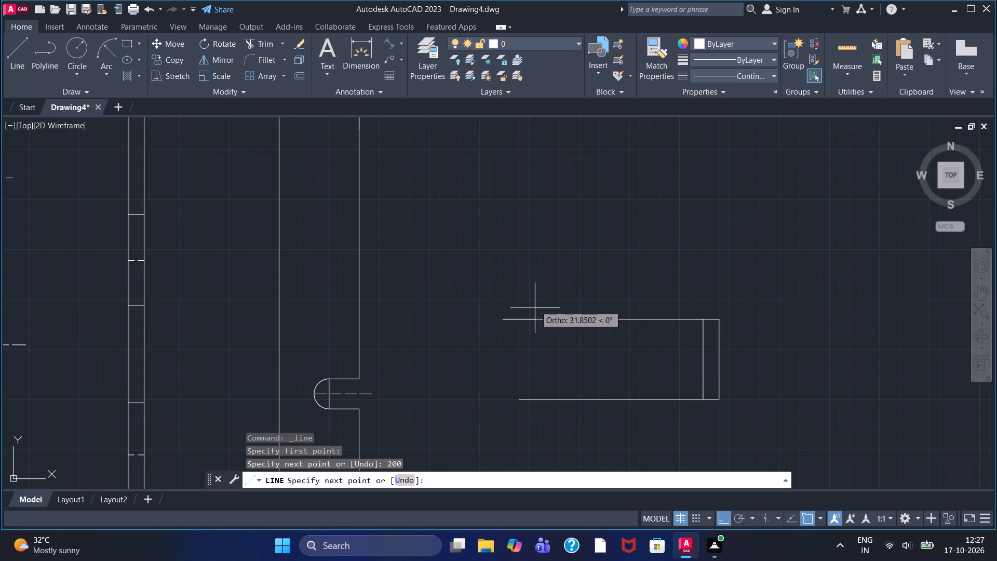
pyautogui.write('12')
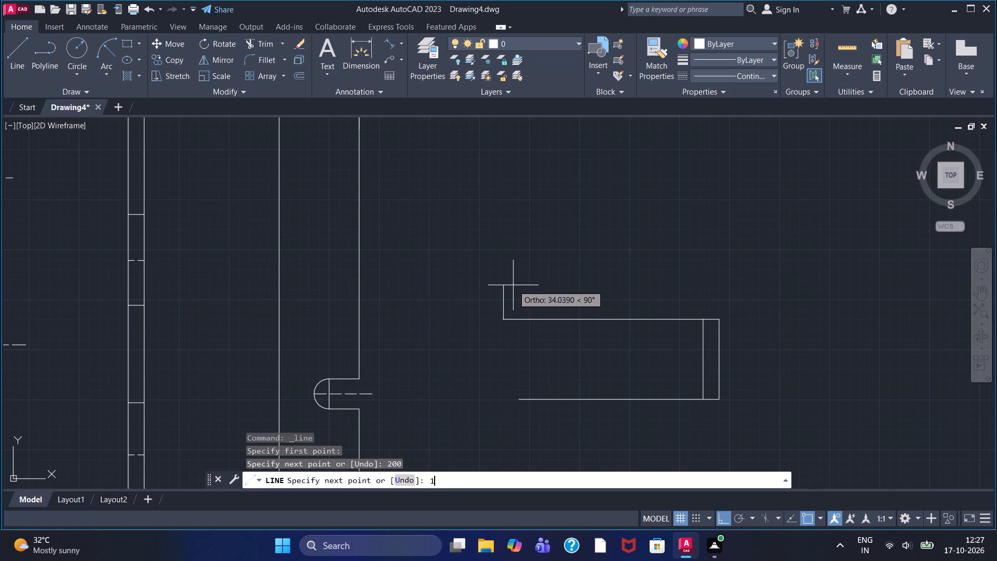
pyautogui.press('Return')
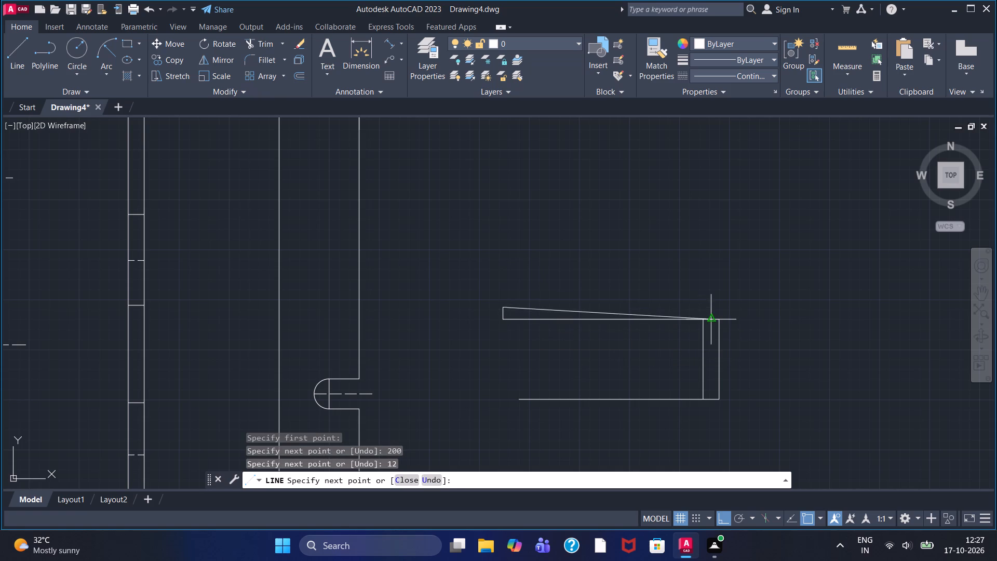
pyautogui.write('200')
pyautogui.press('Return')
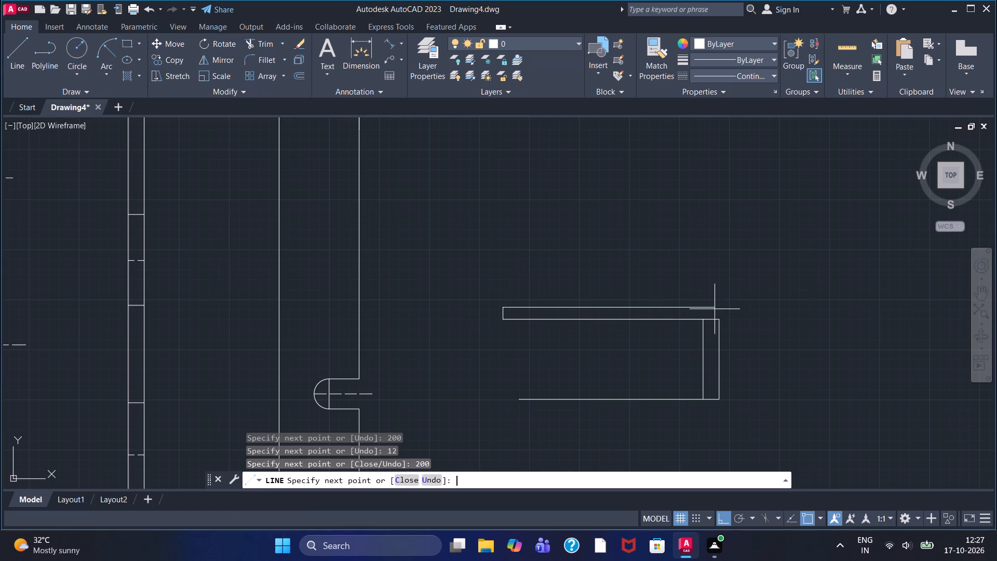
pyautogui.doubleClick(702, 320)
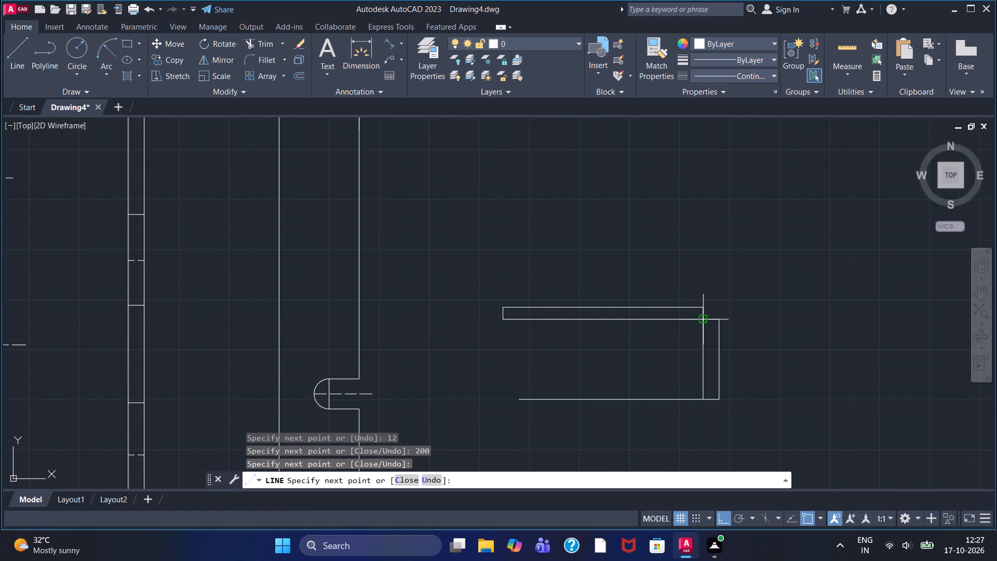
pyautogui.rightClick(710, 290)
pyautogui.click(721, 293)
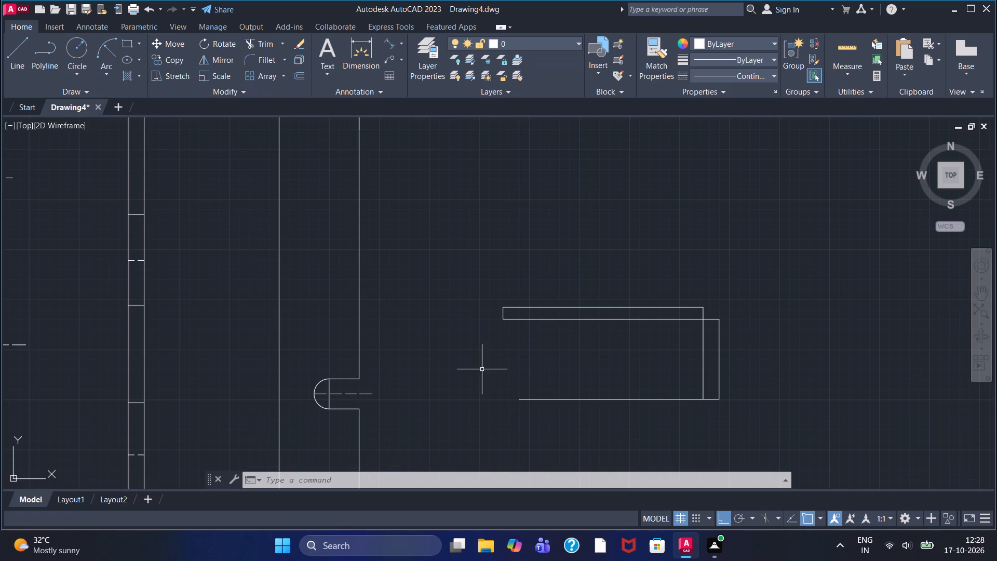
# Draw a short vertical line down from the 200 by 12 strip's lower outer corner, stopping above the base line.
pyautogui.click(21, 61)
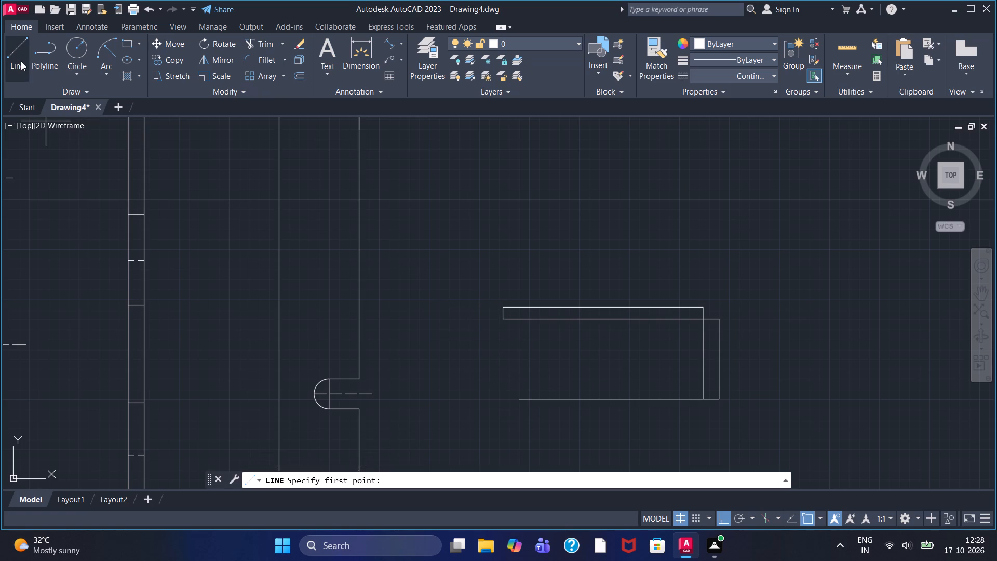
pyautogui.click(499, 320)
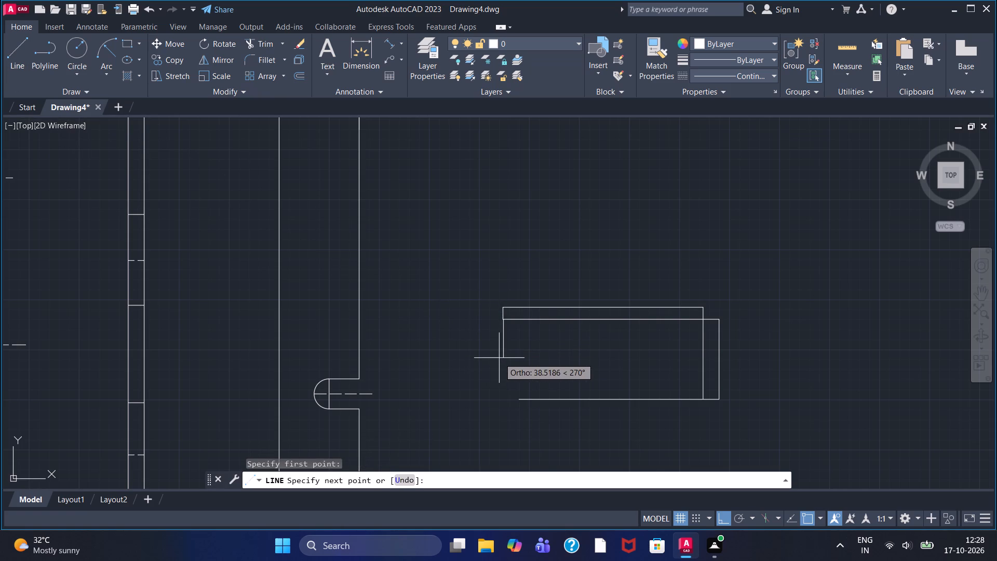
pyautogui.click(501, 349)
pyautogui.rightClick(469, 365)
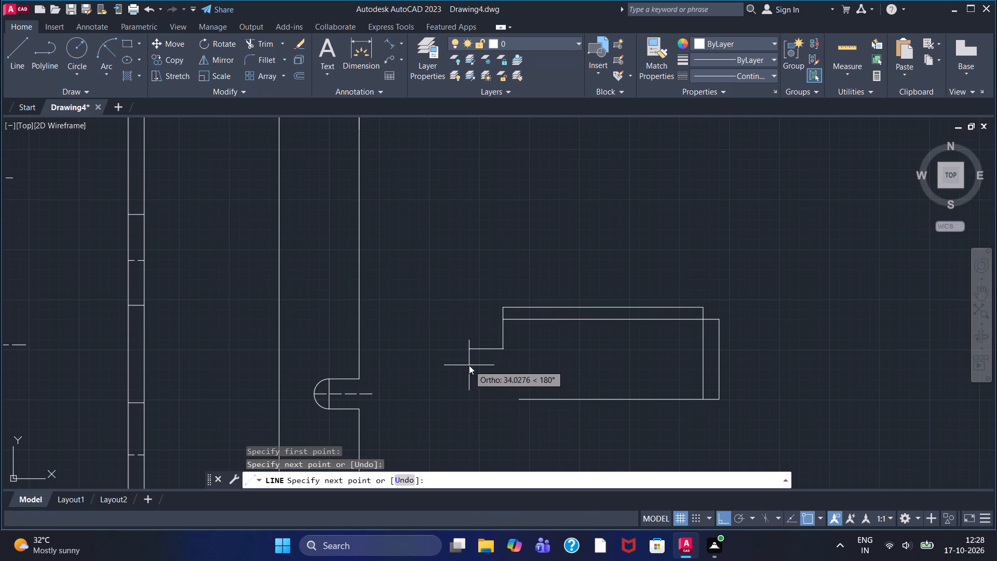
pyautogui.click(477, 372)
# Extend the base line from its open end horizontally outward past the strip's outer end with an added line.
pyautogui.click(8, 57)
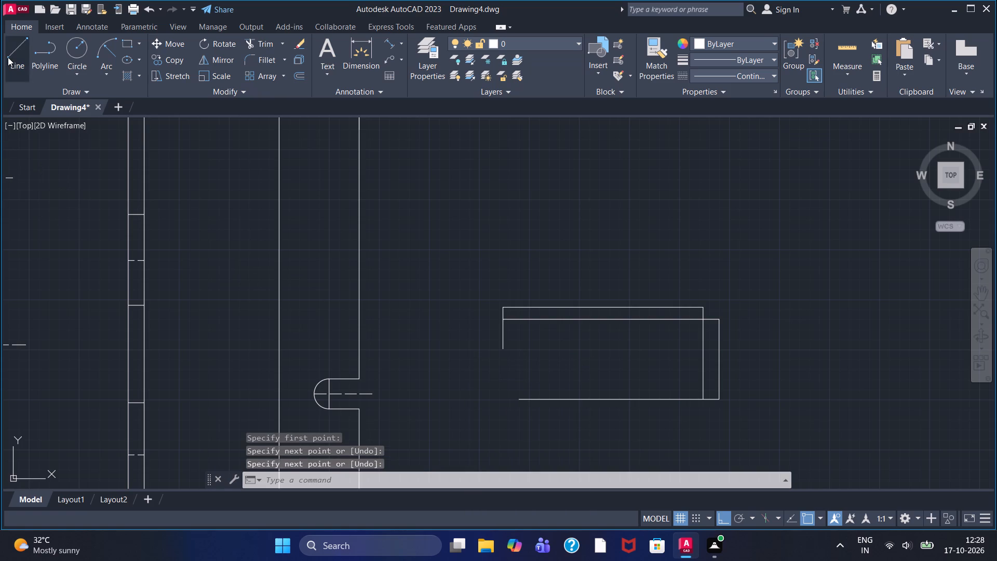
pyautogui.click(519, 402)
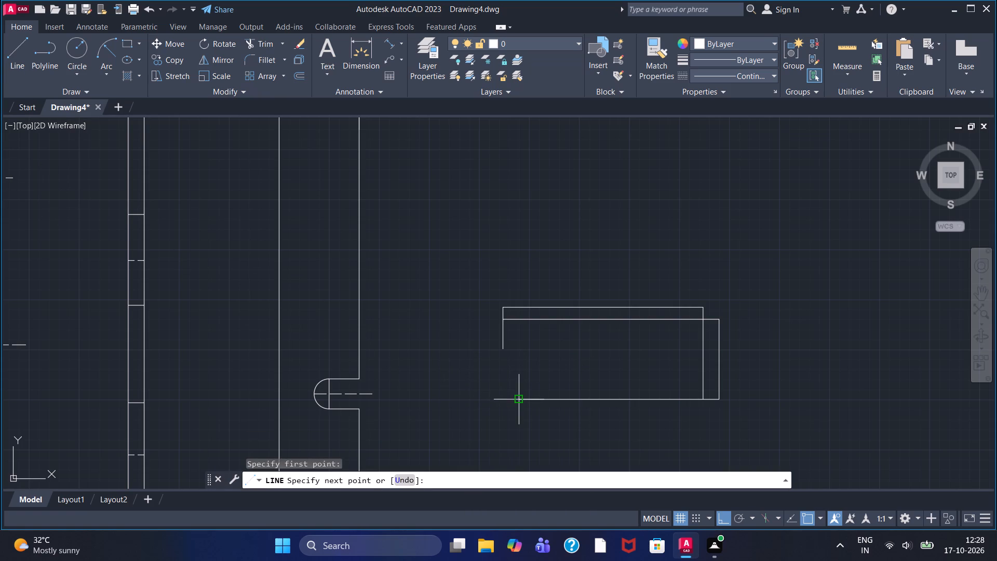
pyautogui.click(483, 404)
pyautogui.rightClick(448, 361)
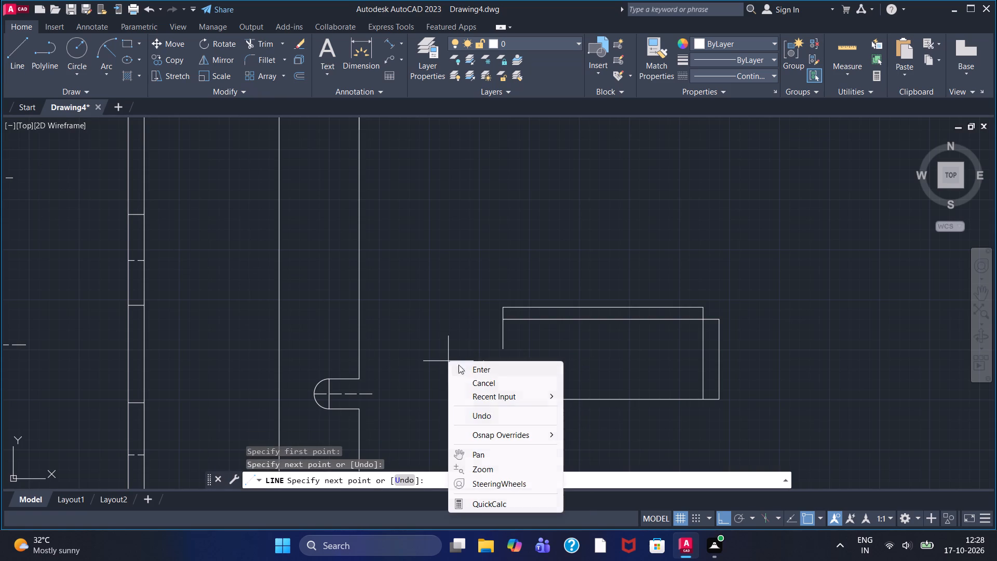
pyautogui.click(466, 370)
# Continue the short vertical line at the strip's outer end straight down past the base line.
pyautogui.click(11, 46)
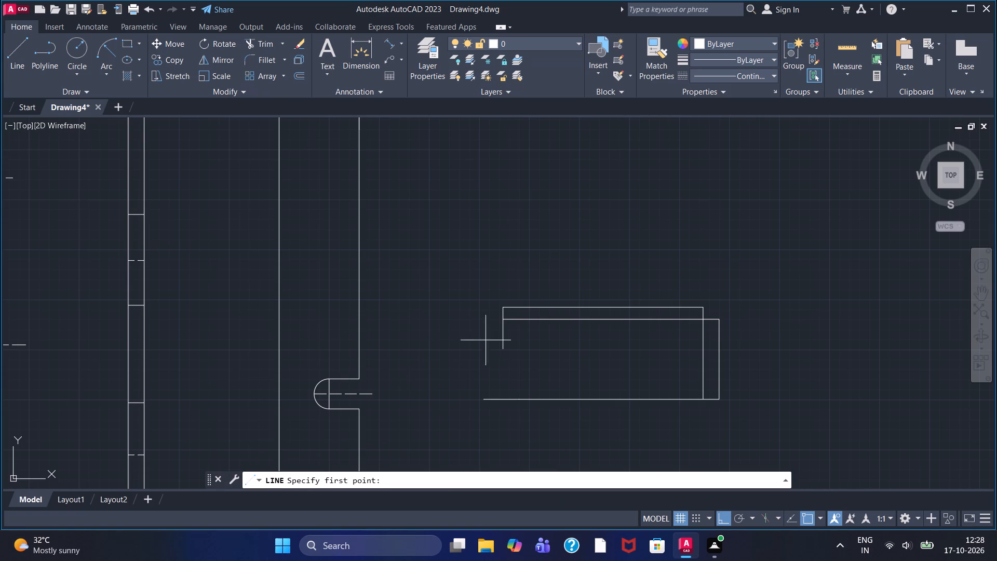
pyautogui.moveTo(500, 352); pyautogui.dragTo(500, 368)
pyautogui.click(497, 439)
pyautogui.rightClick(421, 357)
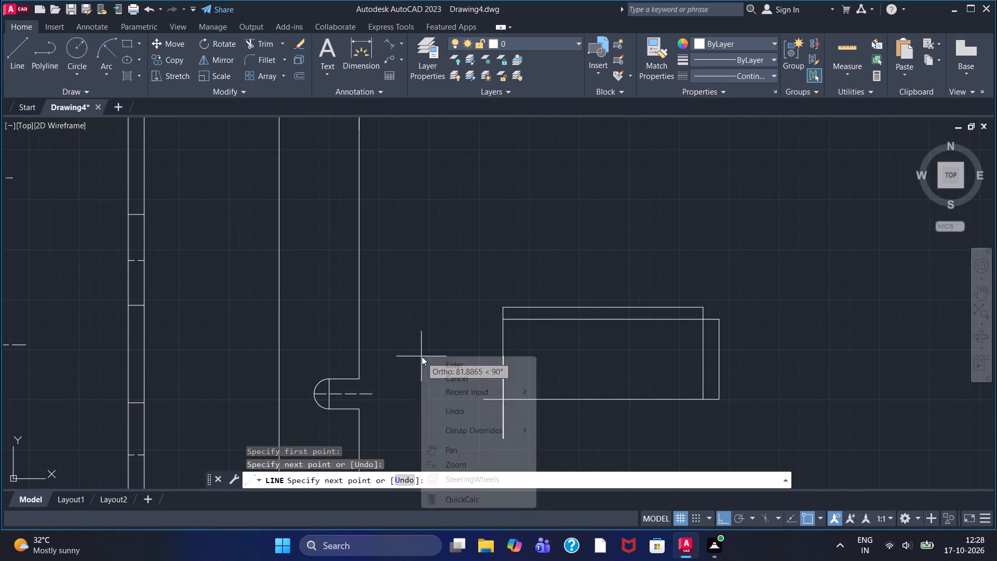
pyautogui.click(441, 362)
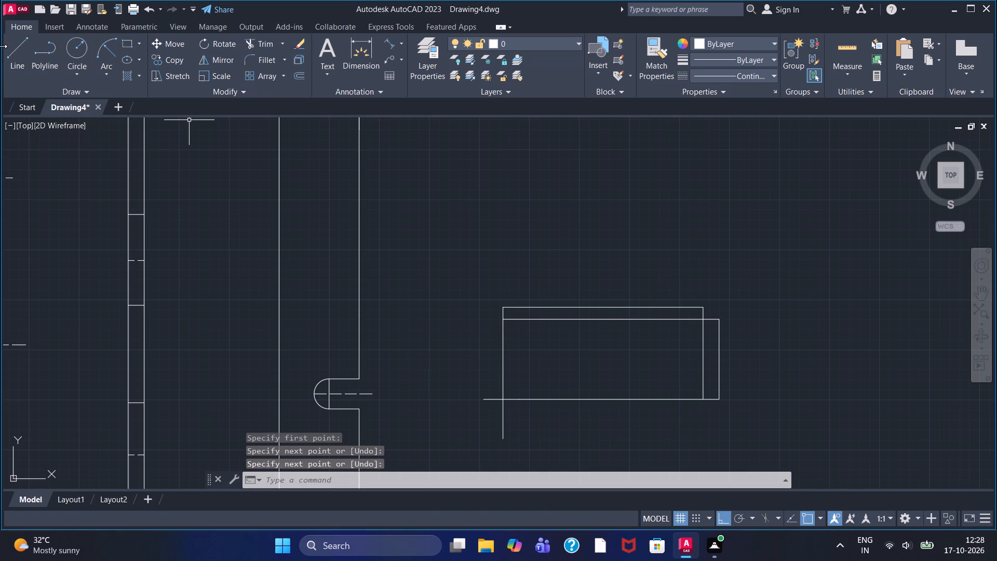
# Draw a three-sided helper box across the view's outer end line, open outward, with its upper side about 79 long.
pyautogui.click(2, 47)
pyautogui.click(10, 61)
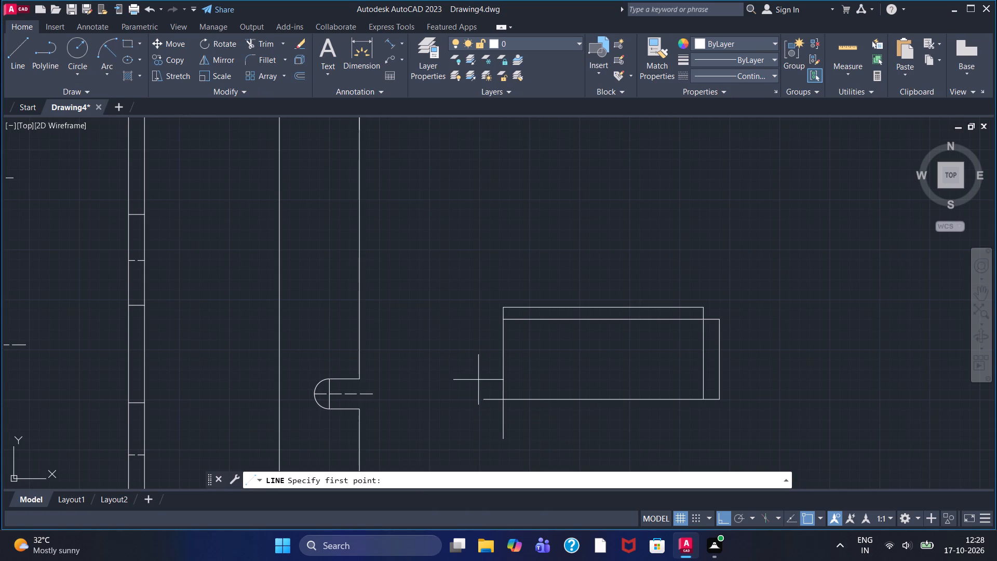
pyautogui.click(486, 382)
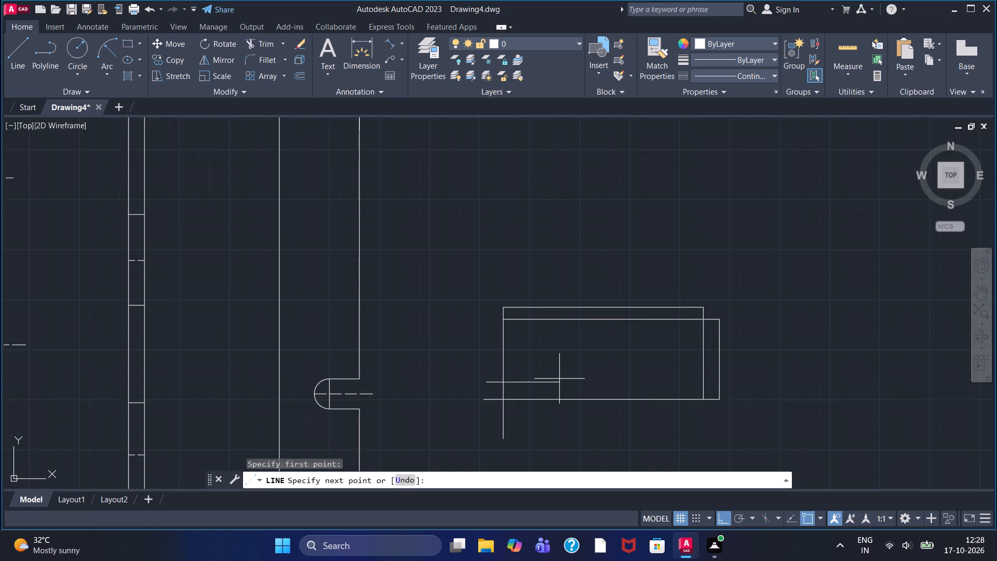
pyautogui.click(559, 379)
pyautogui.click(560, 354)
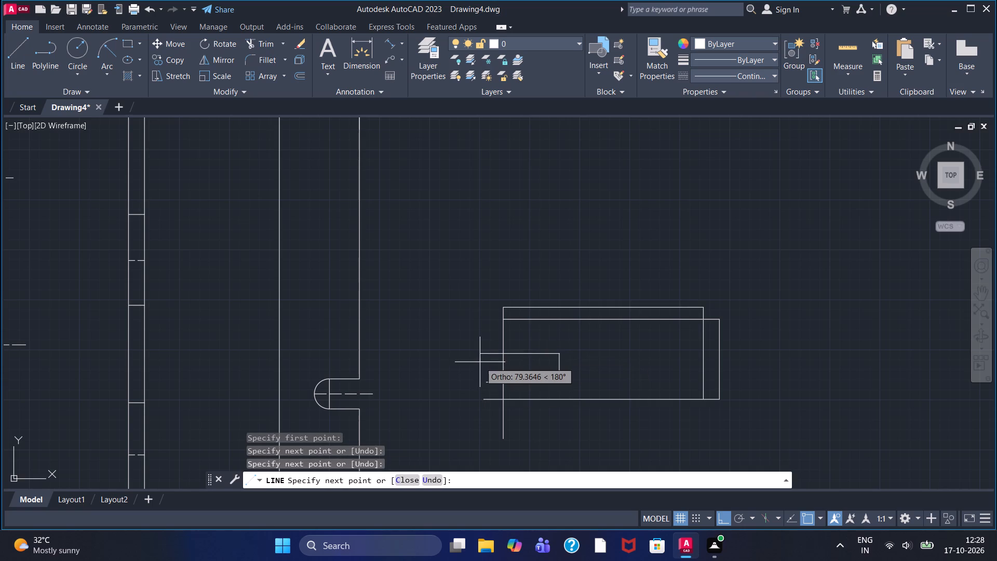
pyautogui.click(480, 362)
pyautogui.rightClick(437, 296)
pyautogui.doubleClick(463, 303)
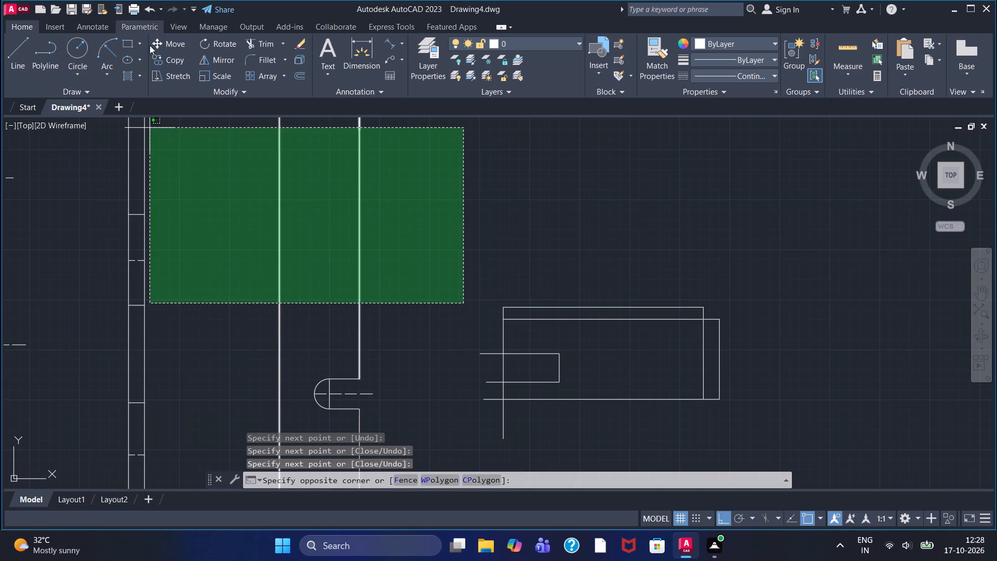
pyautogui.click(456, 164)
# Trim the base and end line overhangs at the outer corner and the helper box ends projecting beyond the end line.
pyautogui.click(260, 42)
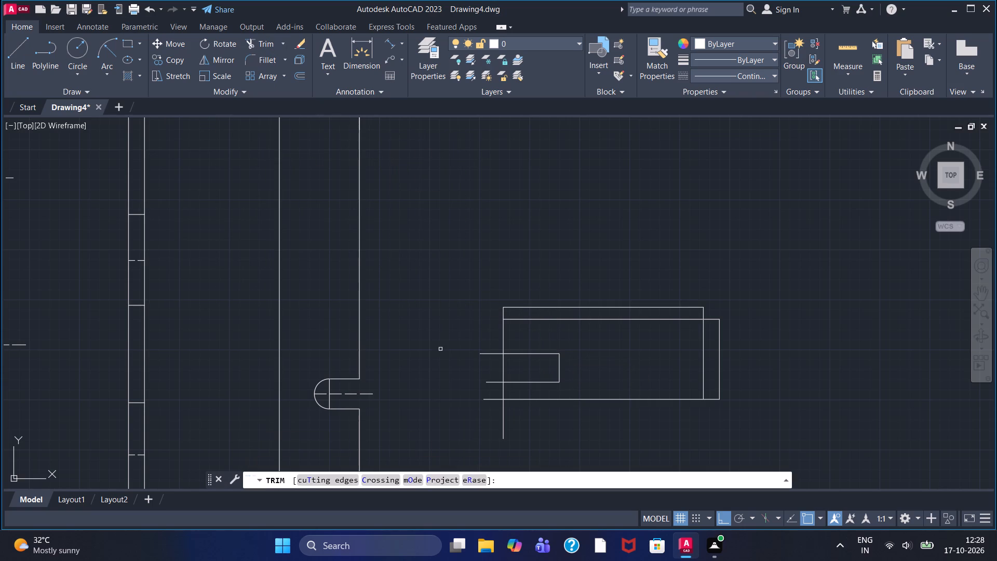
pyautogui.click(493, 399)
pyautogui.click(502, 417)
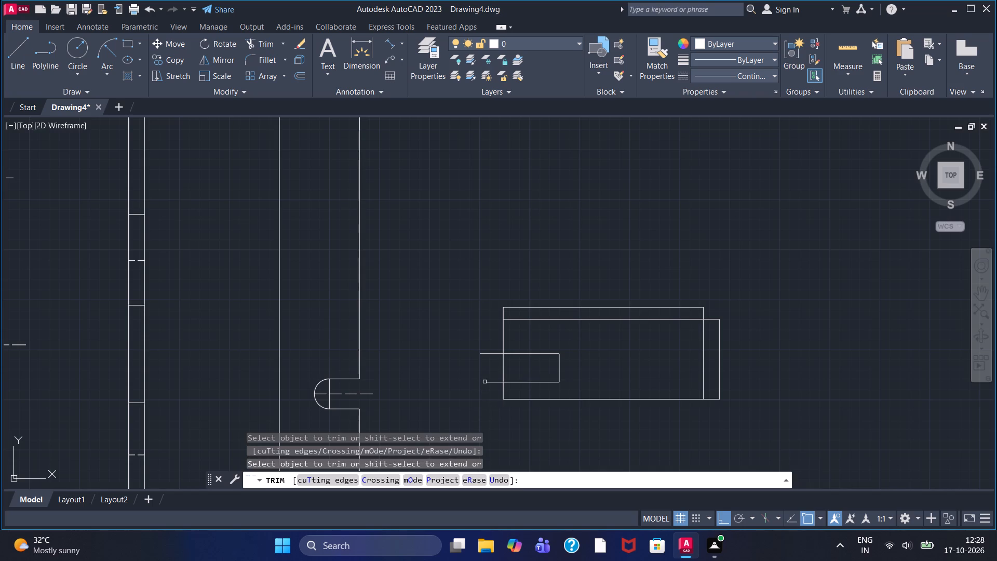
pyautogui.click(488, 383)
pyautogui.click(487, 353)
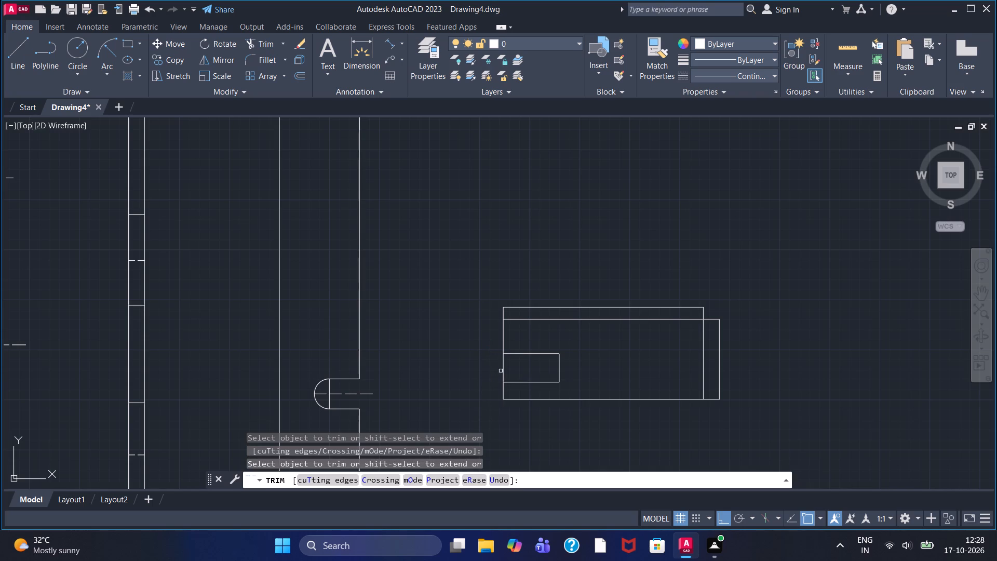
# Trim a gap in the outer end line between the helper box's horizontal sides, and remove the box's three lines.
pyautogui.click(502, 371)
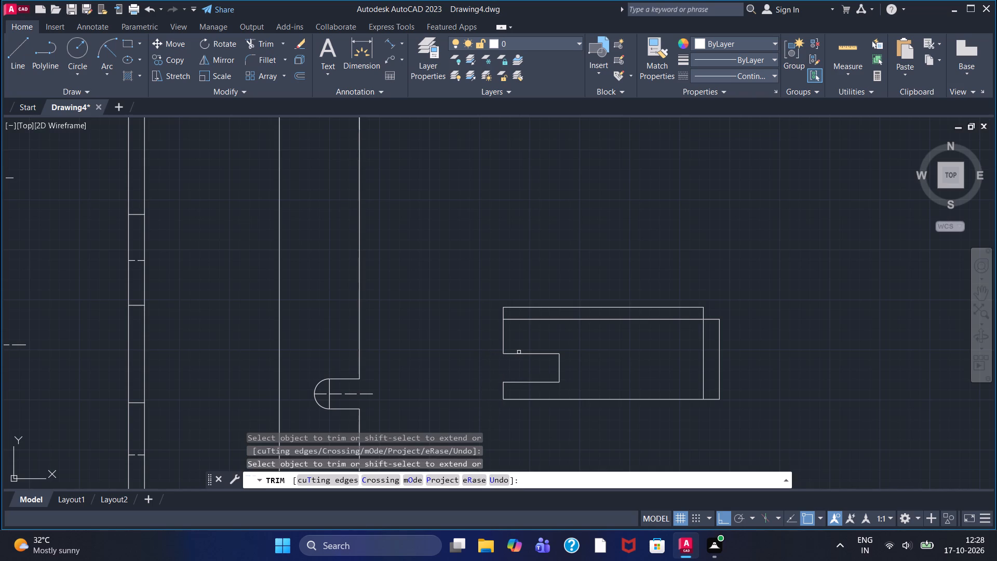
pyautogui.click(519, 352)
pyautogui.doubleClick(530, 382)
pyautogui.doubleClick(559, 365)
# Lengthen the lower piece of the outer end line upward with a short vertical line to narrow the gap.
pyautogui.click(19, 62)
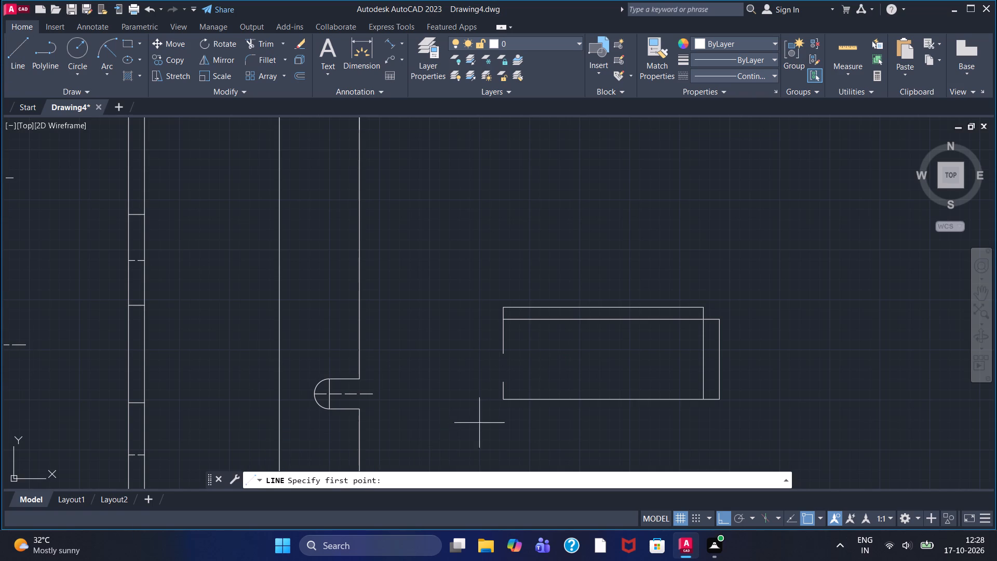
pyautogui.click(504, 385)
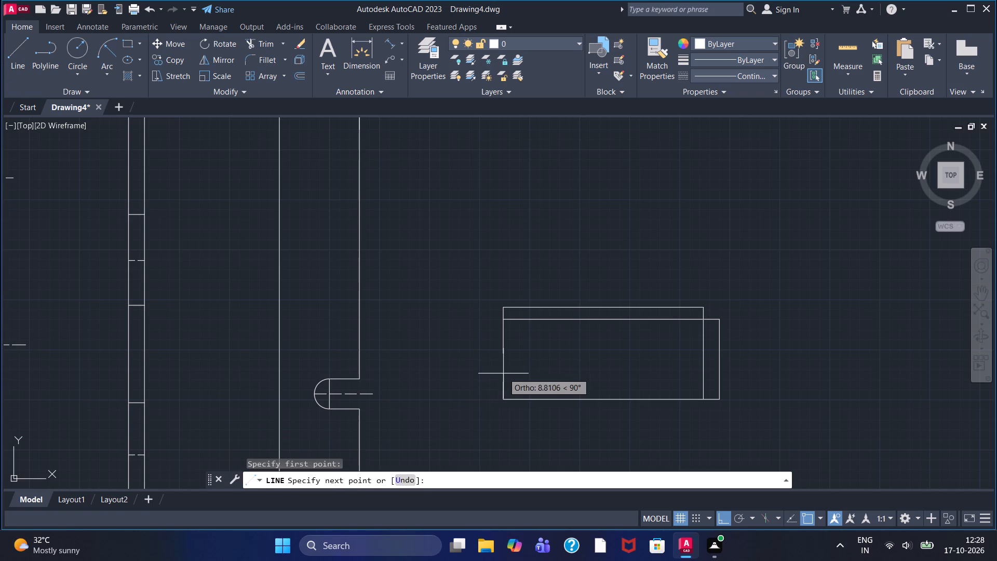
pyautogui.click(502, 370)
pyautogui.moveTo(428, 362); pyautogui.dragTo(433, 360, button='right')
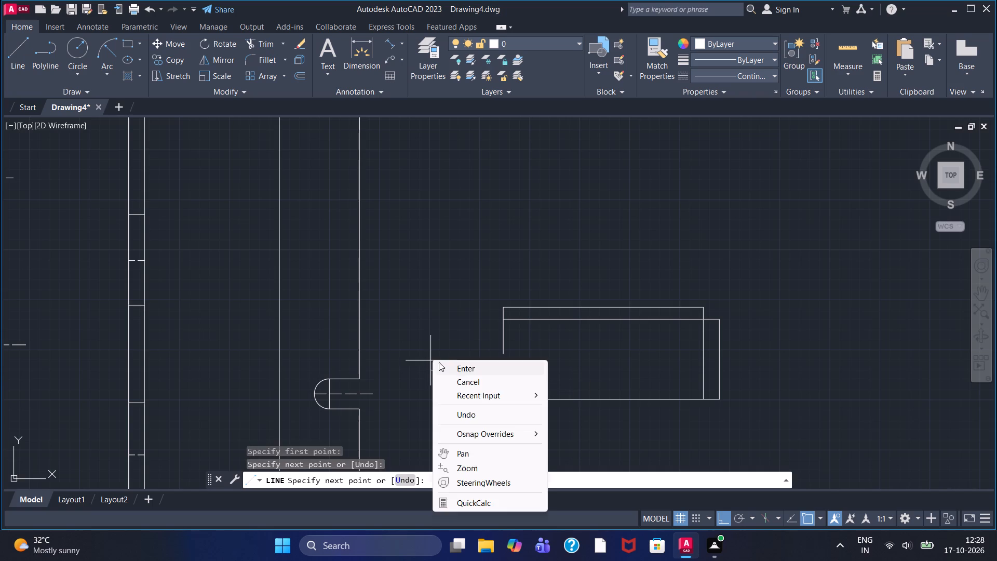
pyautogui.click(459, 371)
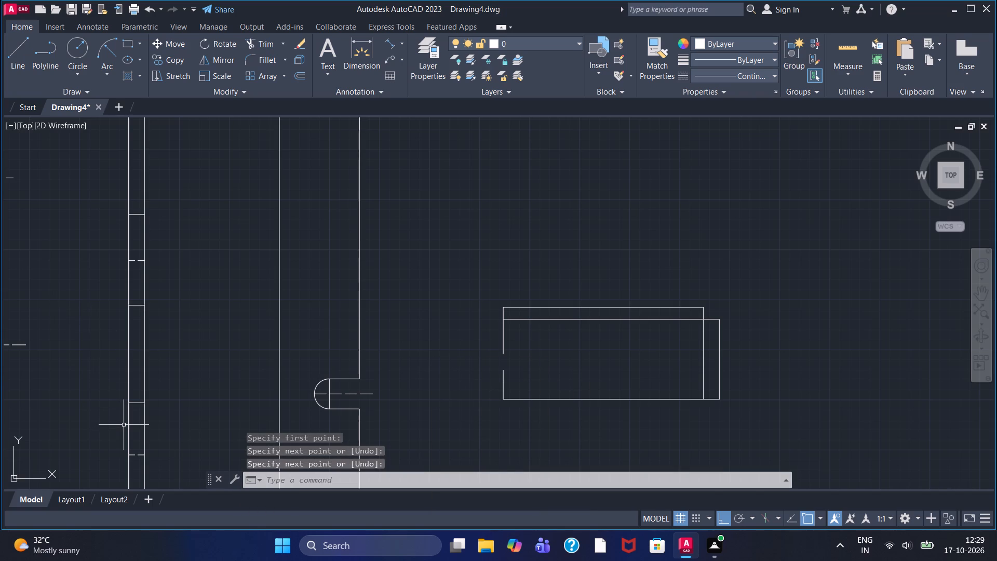
# Turn Ortho off and draw a three-segment zigzag break line joining the two sides of the outer end line's gap.
pyautogui.press('F8')
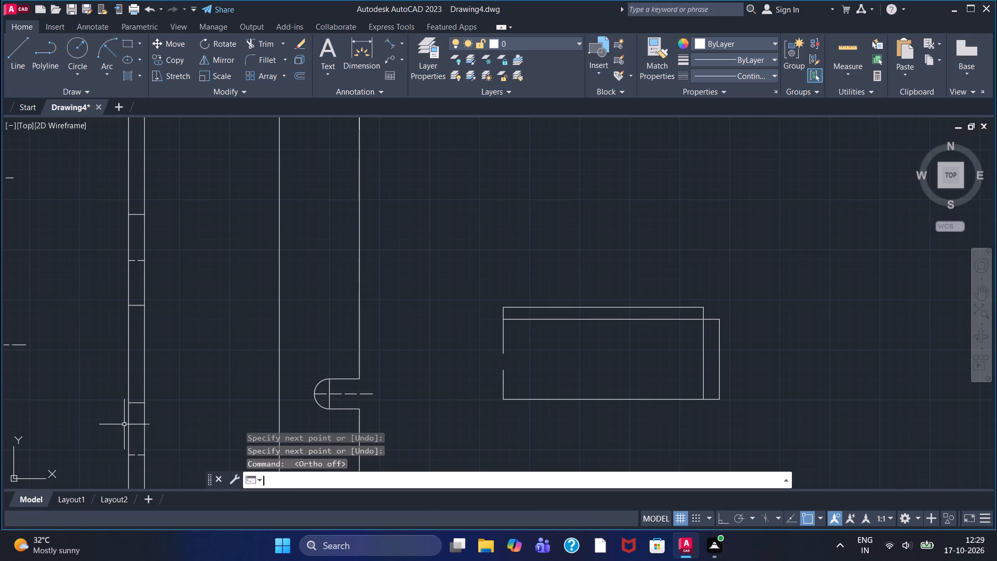
pyautogui.click(12, 62)
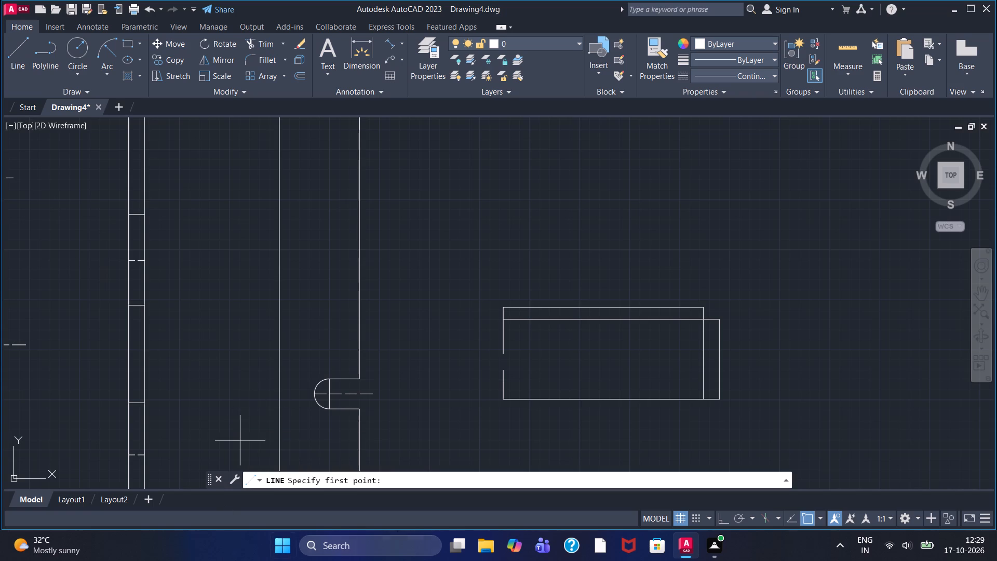
pyautogui.click(505, 369)
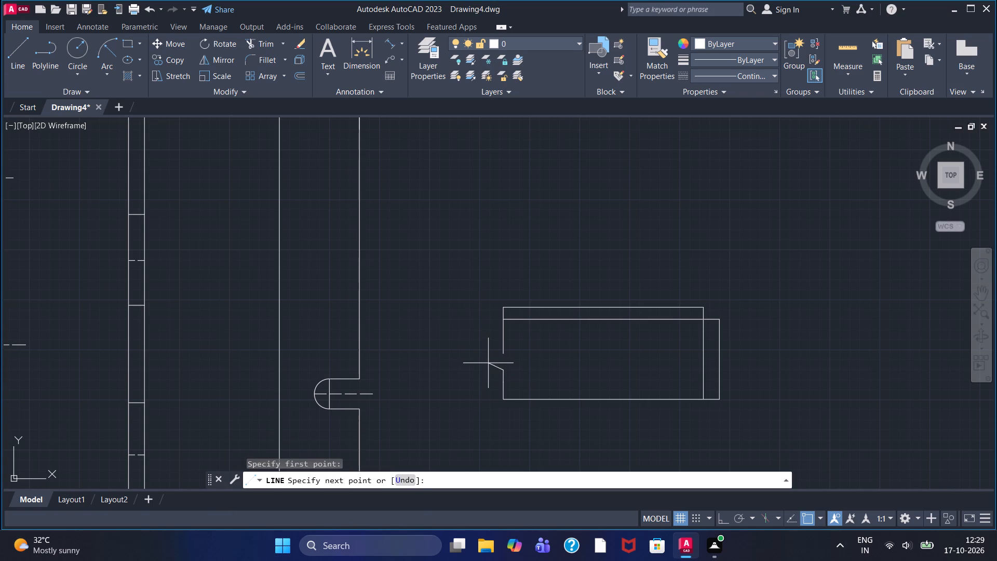
pyautogui.click(489, 364)
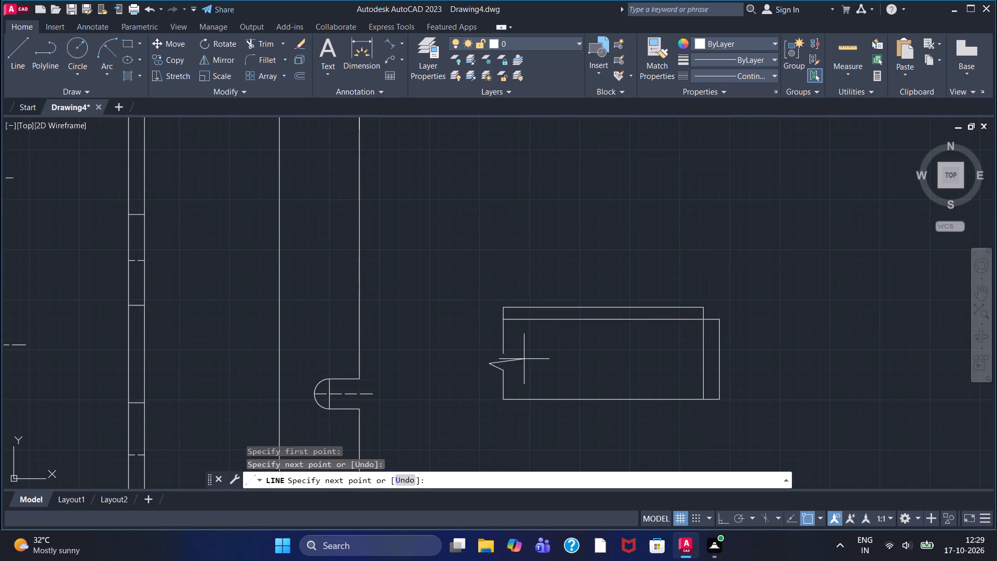
pyautogui.click(518, 359)
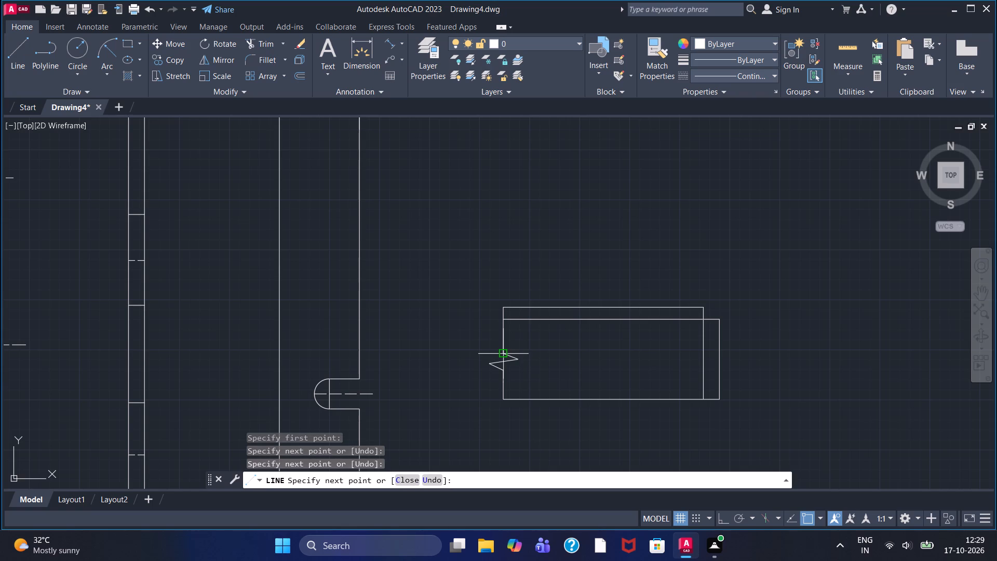
pyautogui.click(500, 355)
pyautogui.rightClick(442, 333)
pyautogui.click(460, 343)
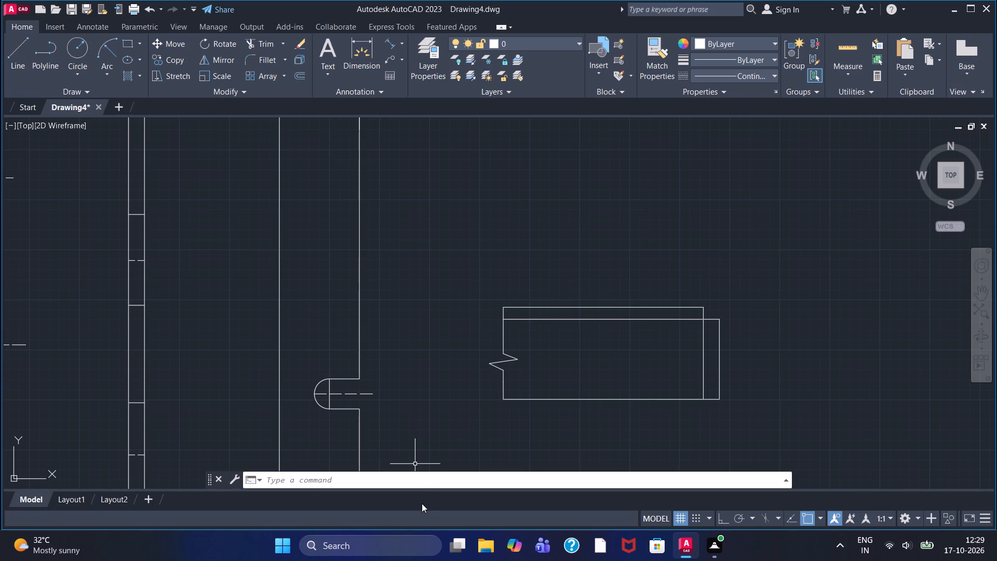
# With Ortho on, draw a line 80 along the base from the upright's inner bottom corner, then vertically up past the strip.
pyautogui.click(16, 60)
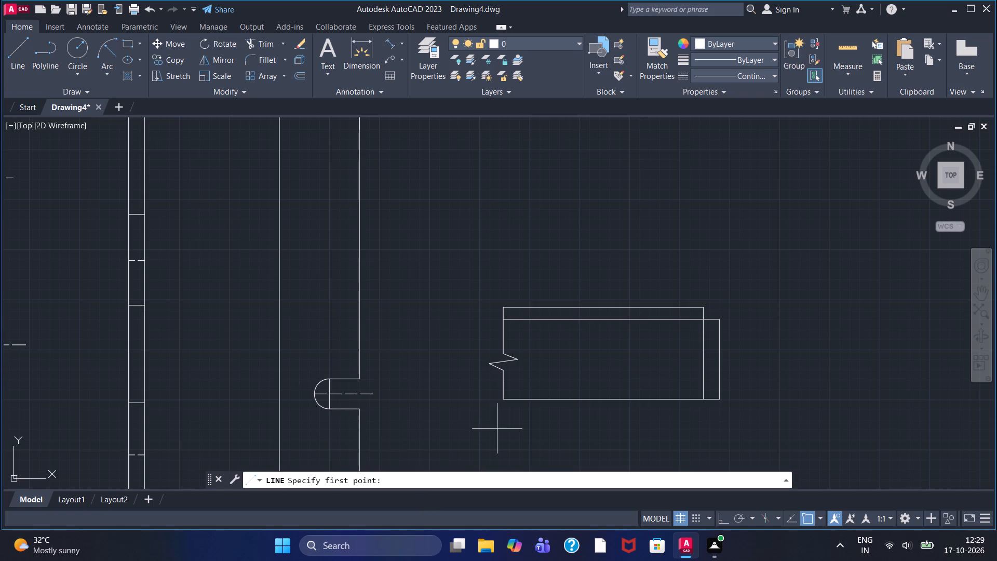
pyautogui.click(704, 399)
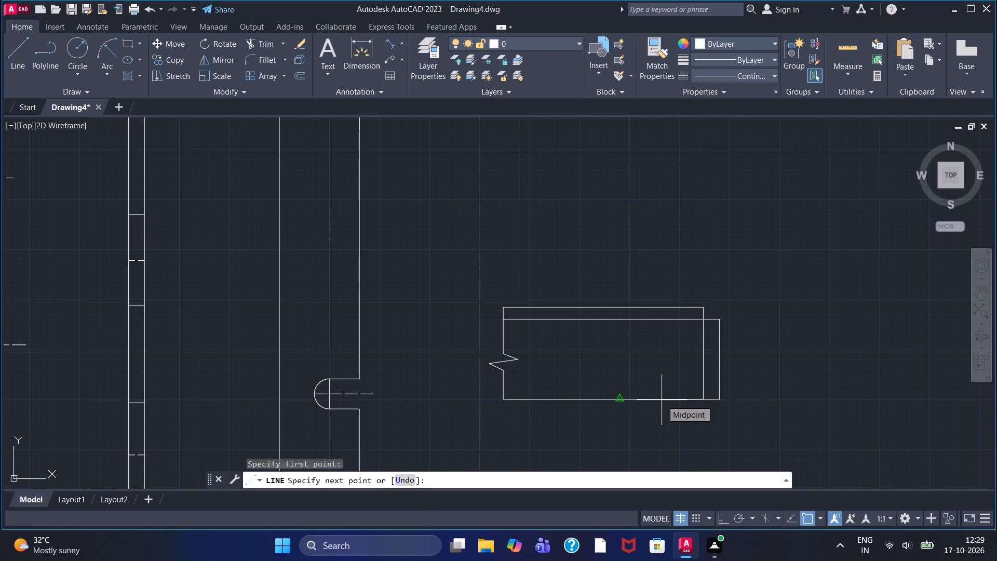
pyautogui.press('F8')
pyautogui.write('80')
pyautogui.press('Return')
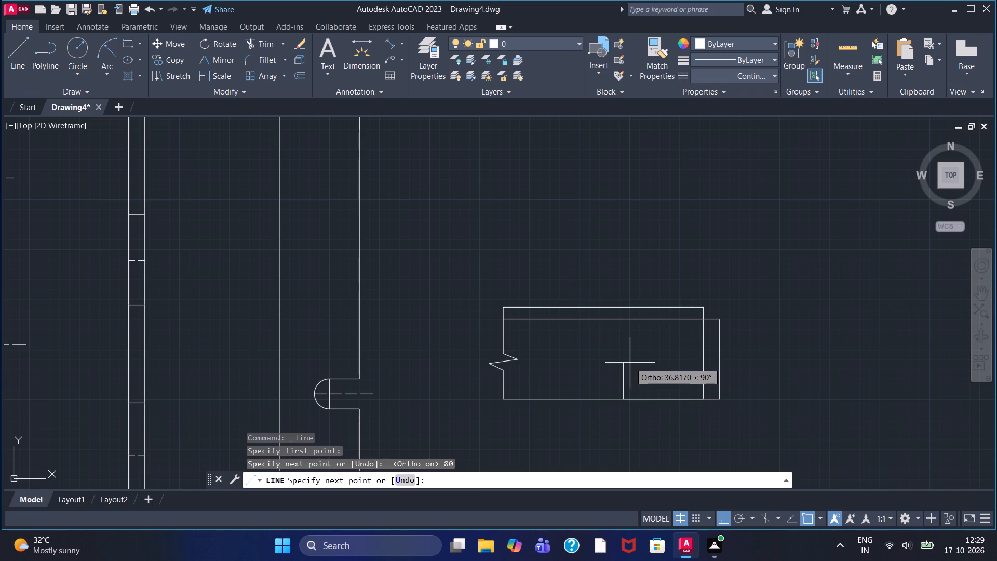
pyautogui.click(626, 284)
pyautogui.rightClick(631, 280)
pyautogui.click(646, 282)
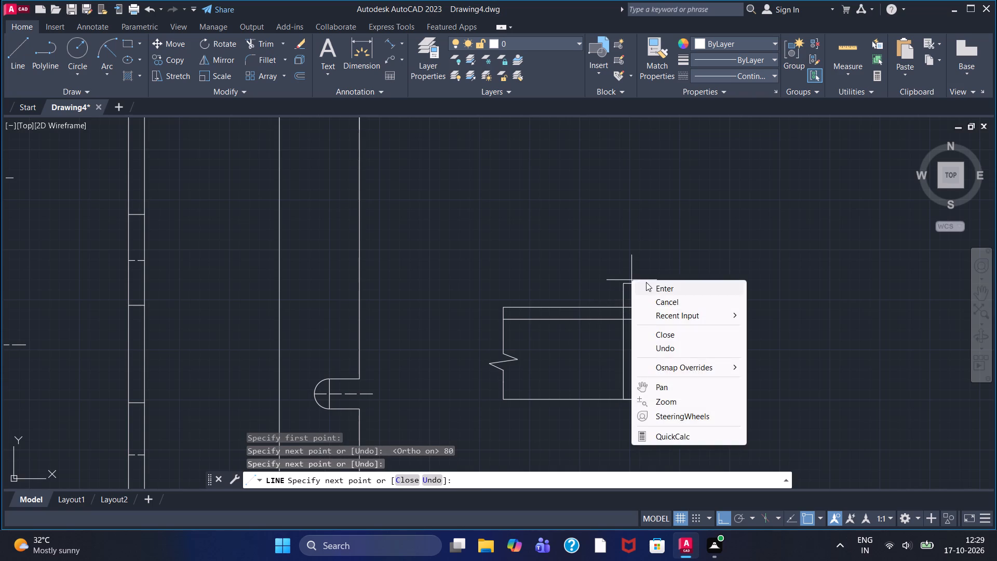
# Trim the new vertical line back to the strip's lower line, removing its pieces above and within the strip.
pyautogui.click(274, 41)
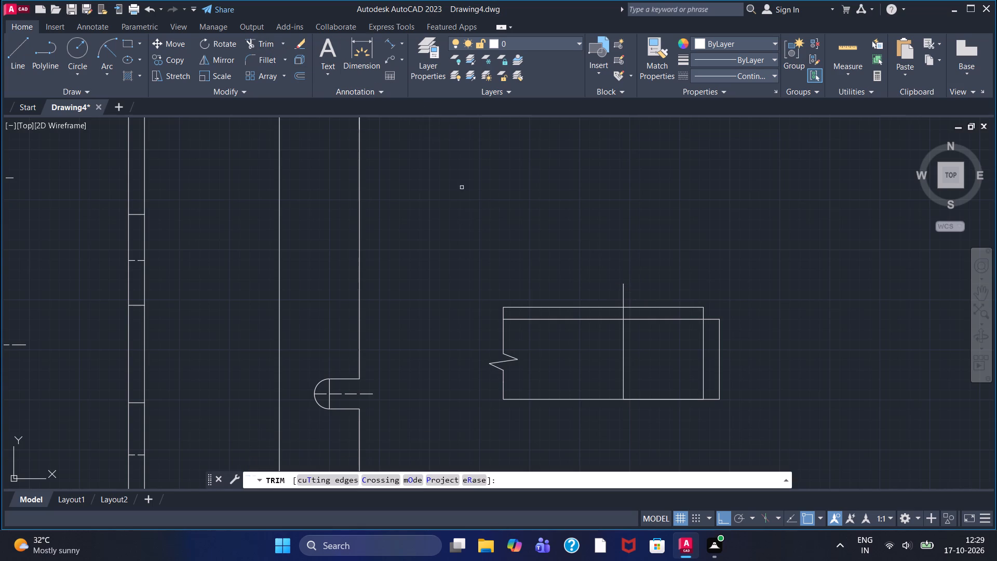
pyautogui.click(623, 292)
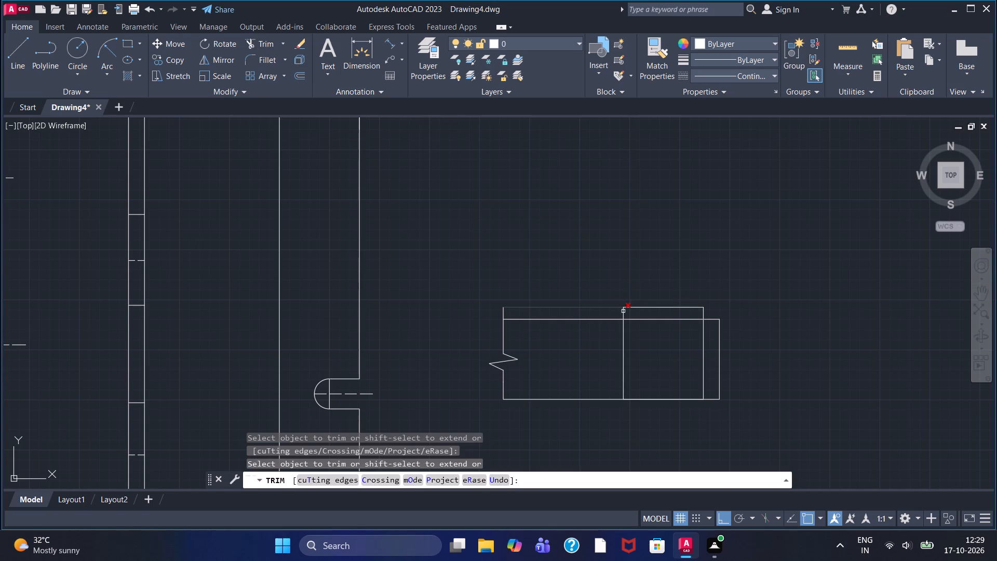
pyautogui.click(623, 313)
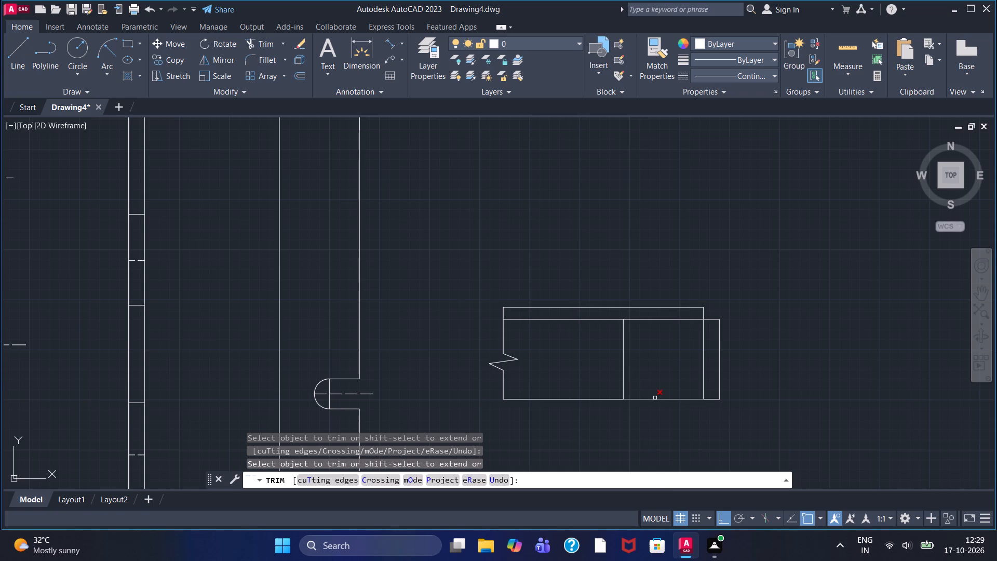
pyautogui.rightClick(629, 463)
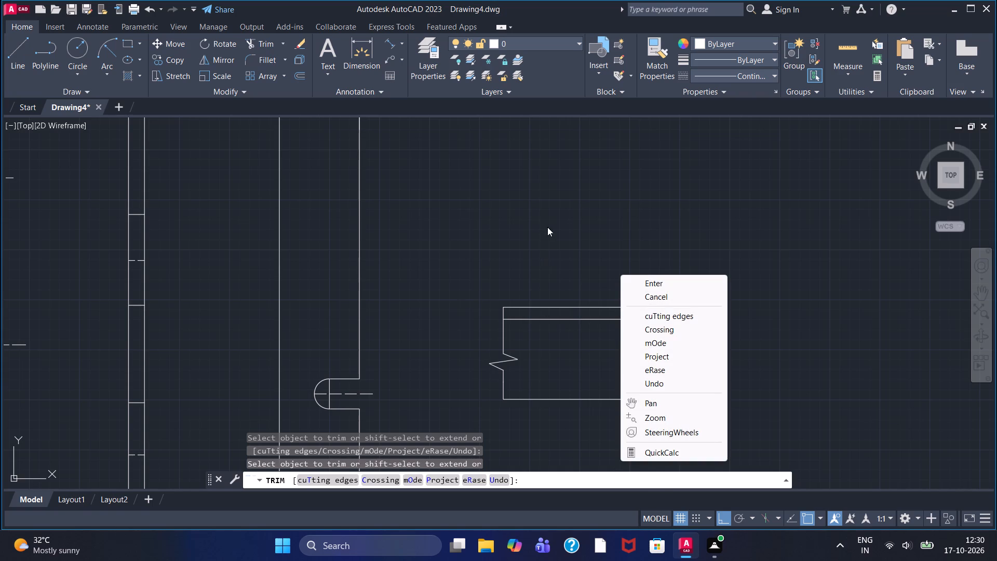
pyautogui.click(547, 227)
pyautogui.click(533, 223)
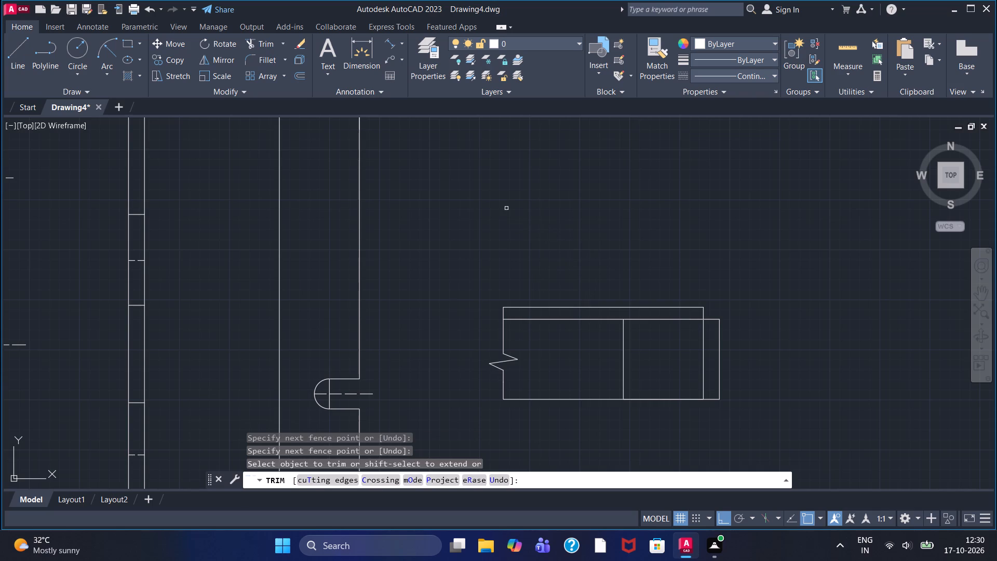
# Draw a line 38 up from the base end of the inner vertical line, then about 40 horizontally toward the upright.
pyautogui.click(22, 50)
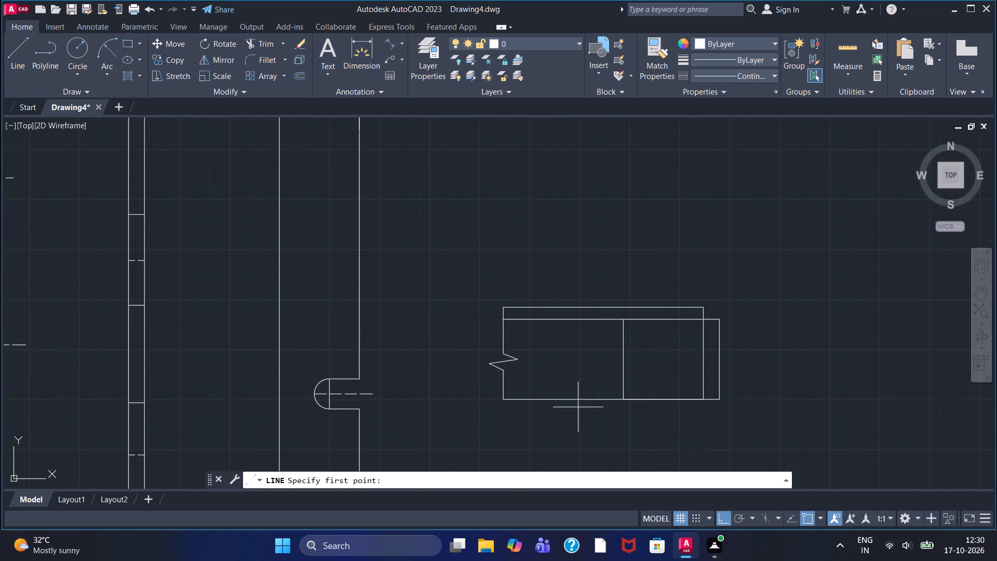
pyautogui.click(624, 399)
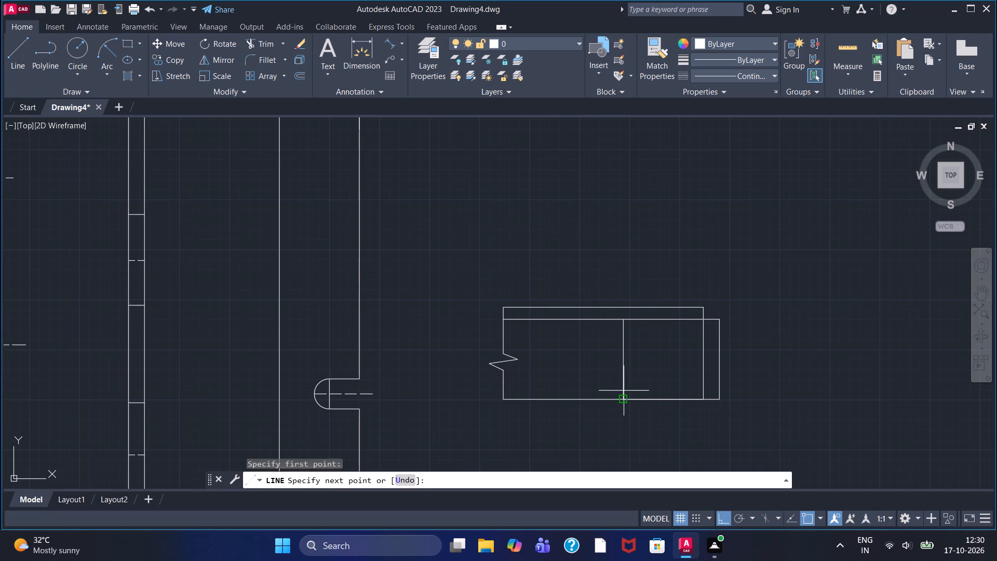
pyautogui.write('38')
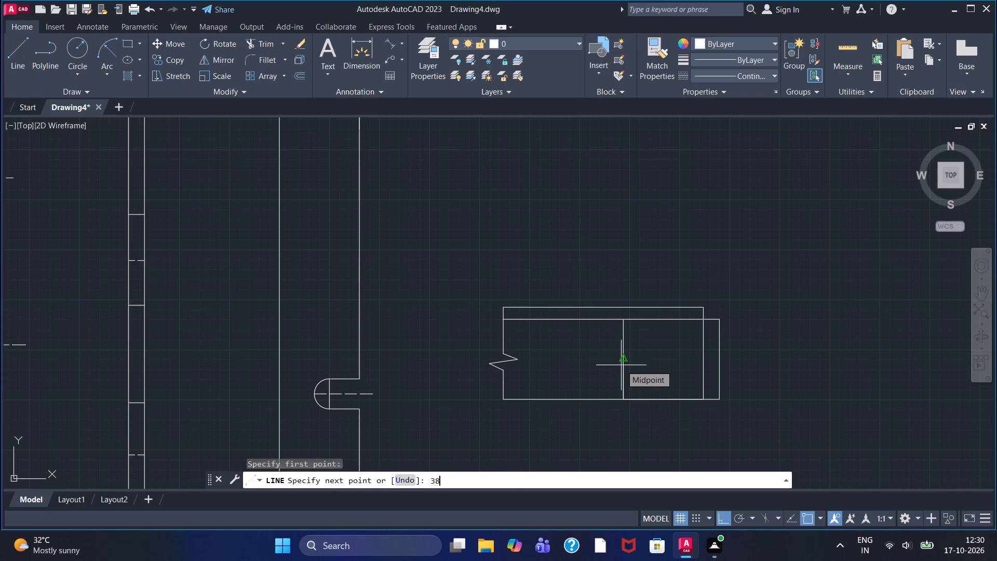
pyautogui.press('Return')
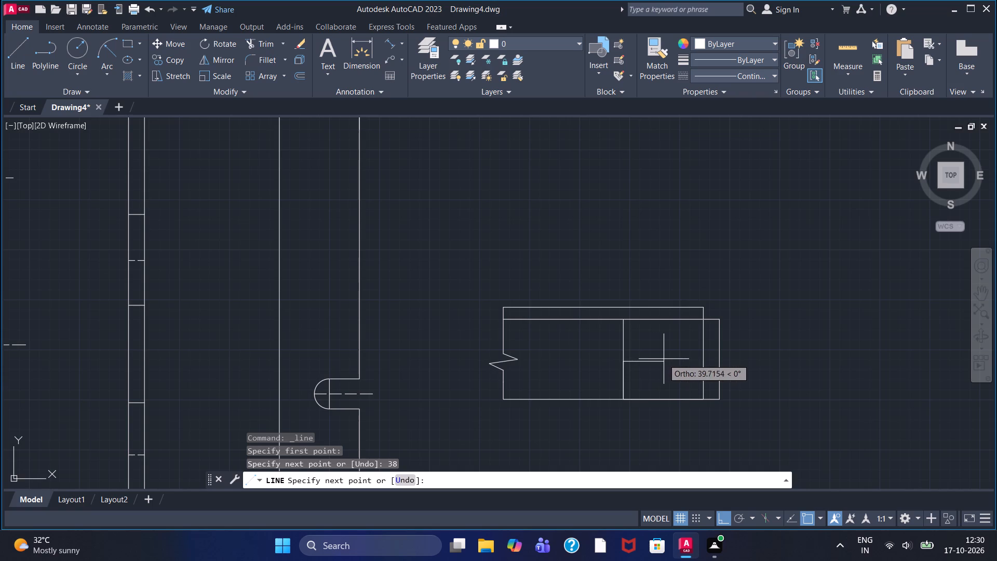
pyautogui.click(664, 359)
pyautogui.rightClick(664, 350)
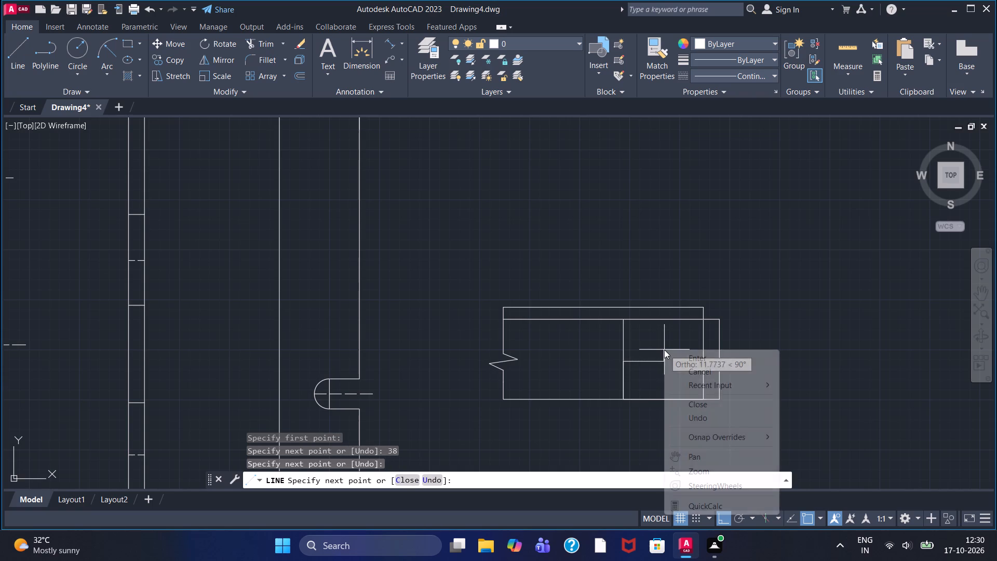
pyautogui.click(668, 354)
# Draw a circle of radius 12 centred on the free end of the horizontal helper line.
pyautogui.click(80, 48)
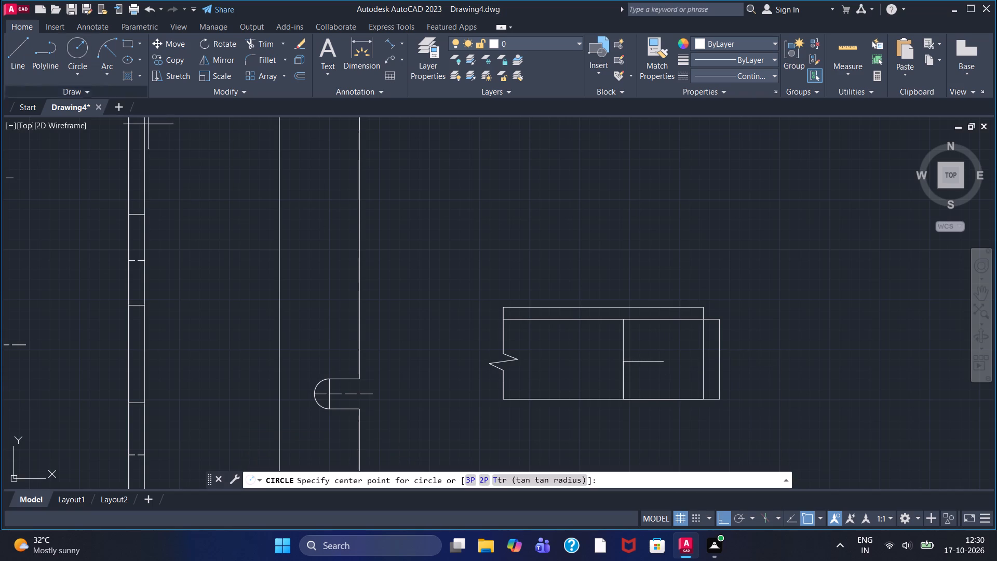
pyautogui.click(663, 359)
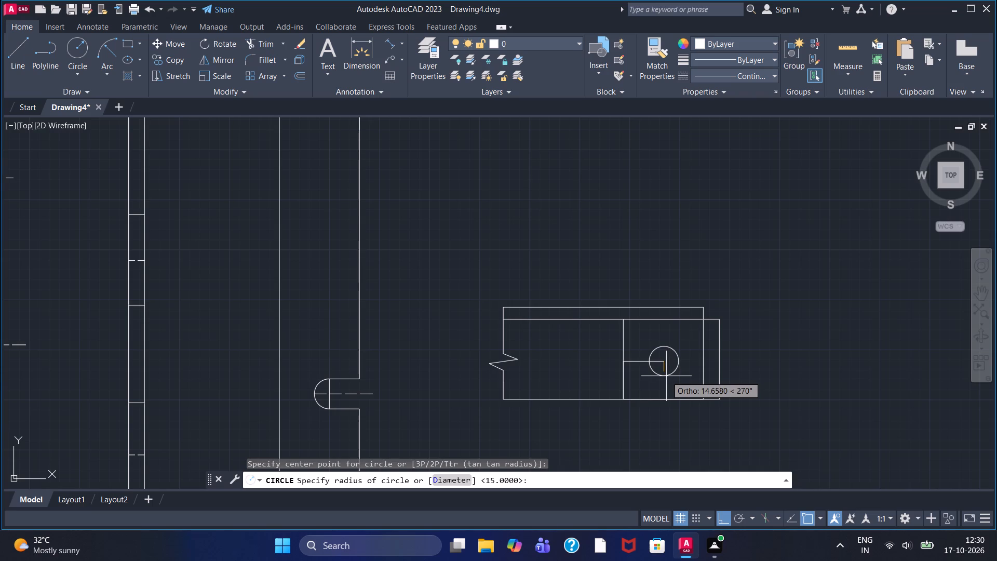
pyautogui.write('12')
pyautogui.press('Return')
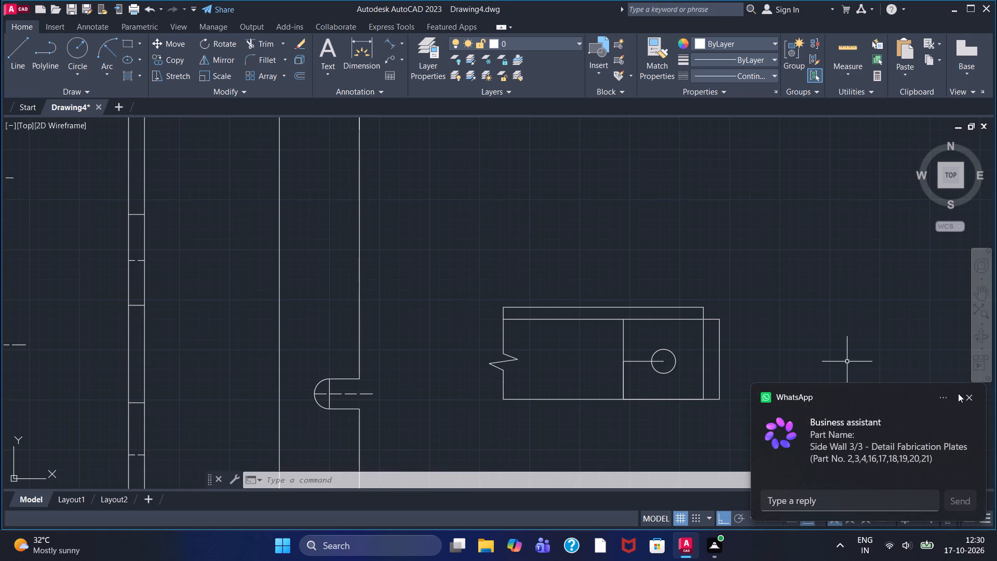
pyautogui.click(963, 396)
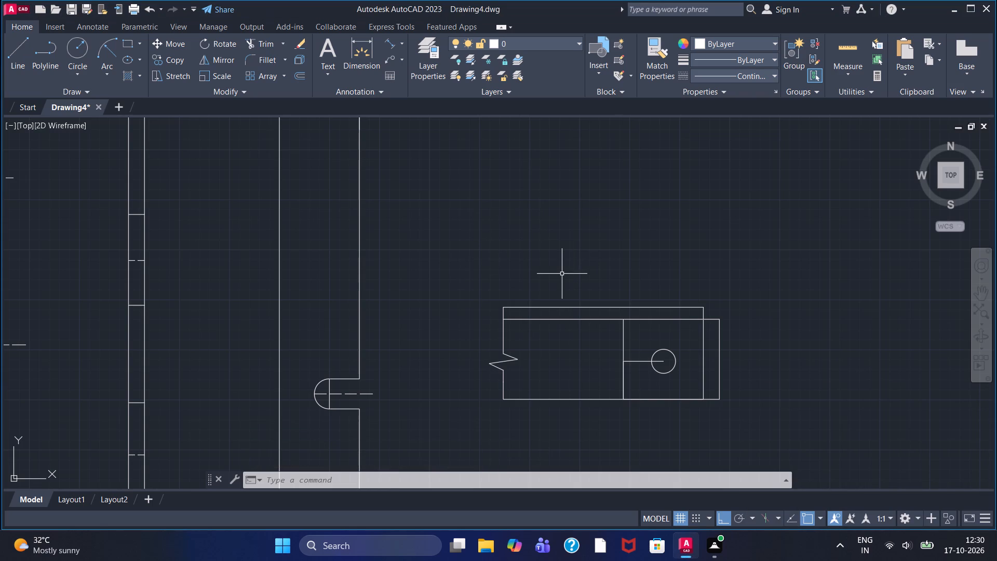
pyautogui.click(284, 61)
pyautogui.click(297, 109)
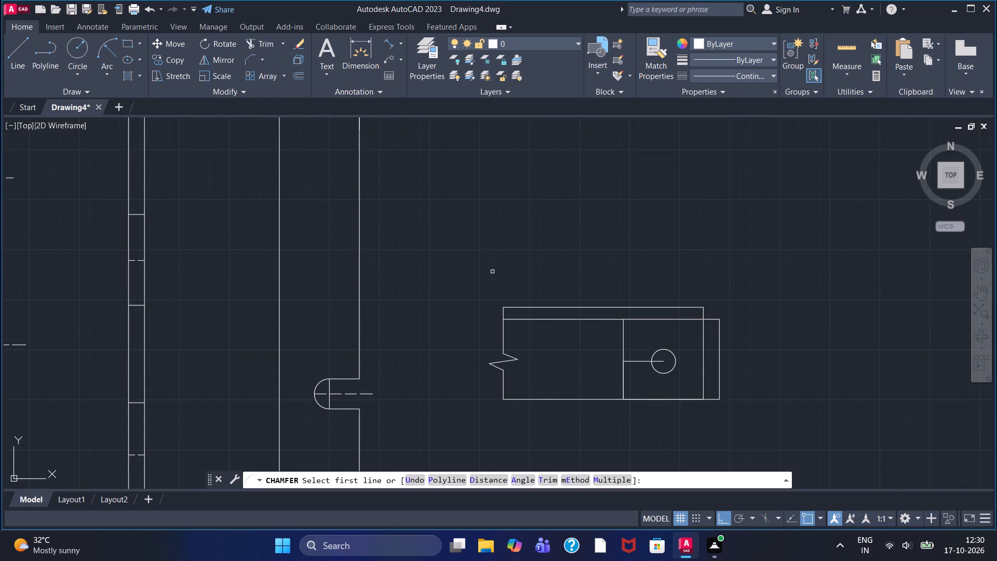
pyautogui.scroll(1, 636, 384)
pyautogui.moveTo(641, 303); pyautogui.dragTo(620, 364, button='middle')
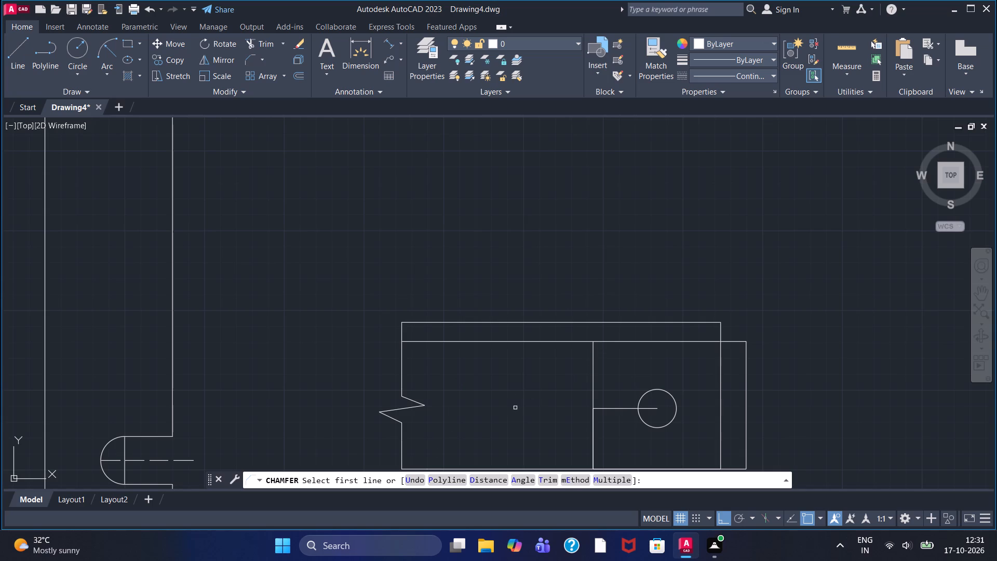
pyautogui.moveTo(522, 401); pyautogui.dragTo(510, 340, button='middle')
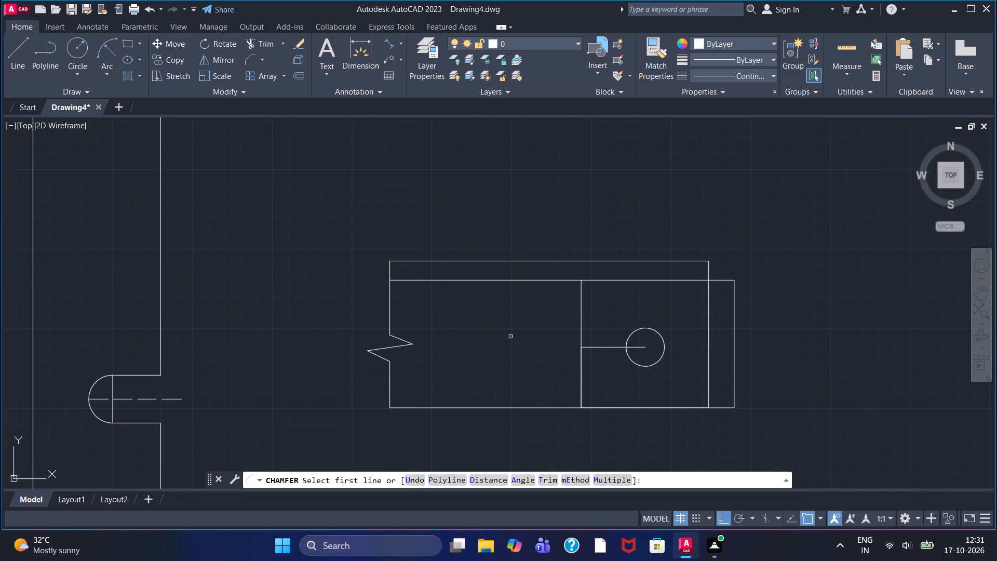
# Draw a short horizontal line across the upright above the circle's level and trim both ends to the upright's sides.
pyautogui.click(17, 57)
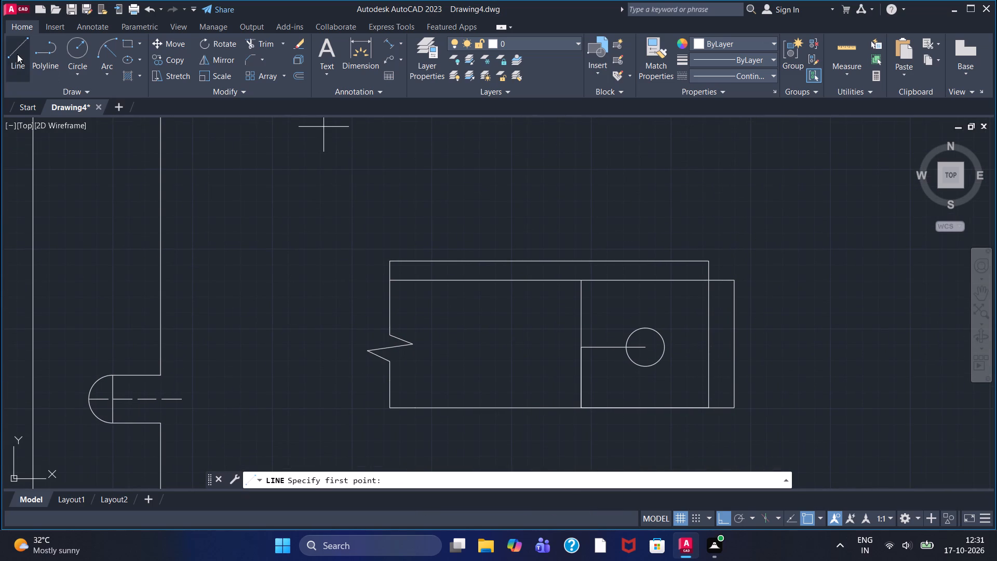
pyautogui.click(698, 316)
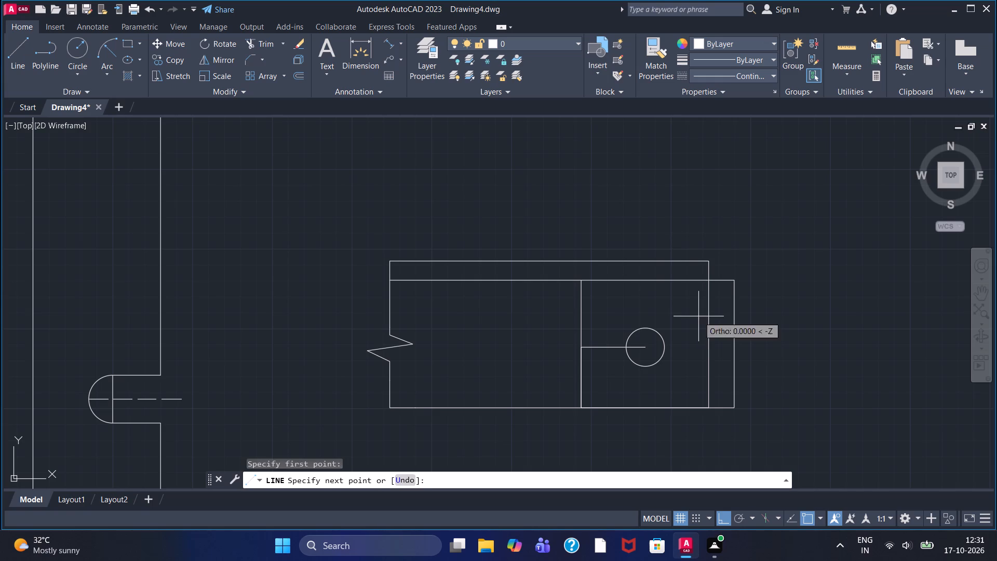
pyautogui.click(752, 315)
pyautogui.rightClick(753, 275)
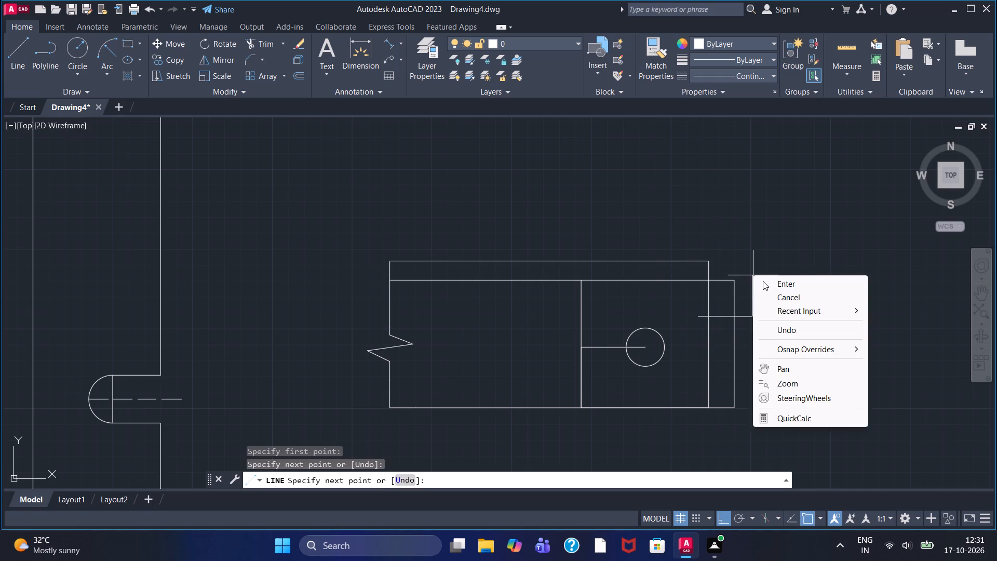
pyautogui.click(763, 281)
pyautogui.click(263, 41)
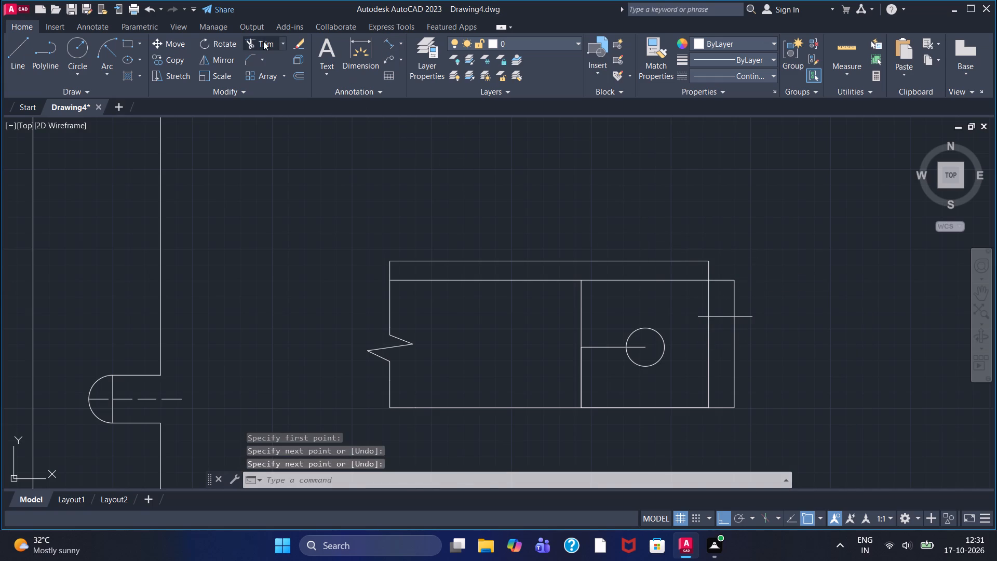
pyautogui.click(698, 316)
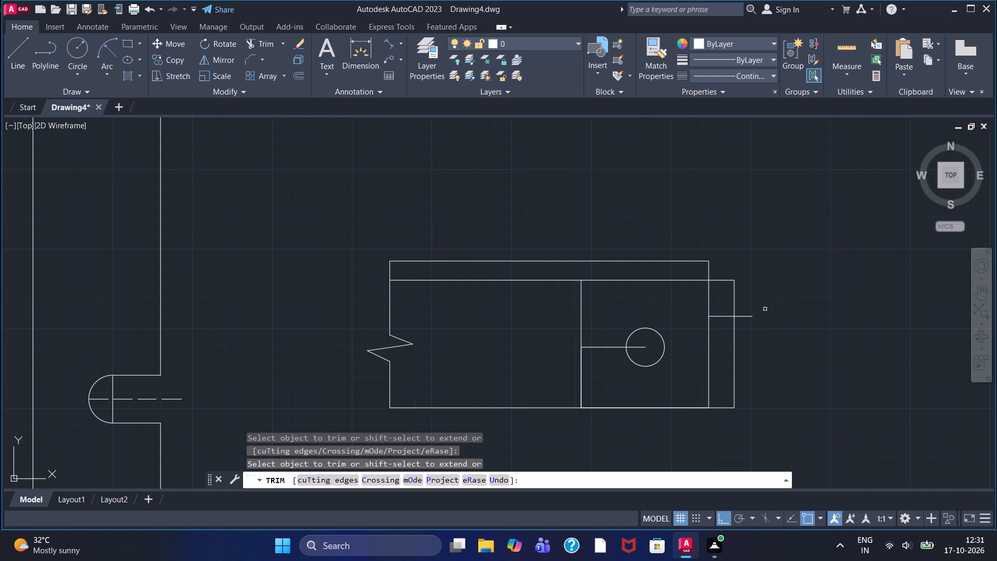
pyautogui.click(749, 316)
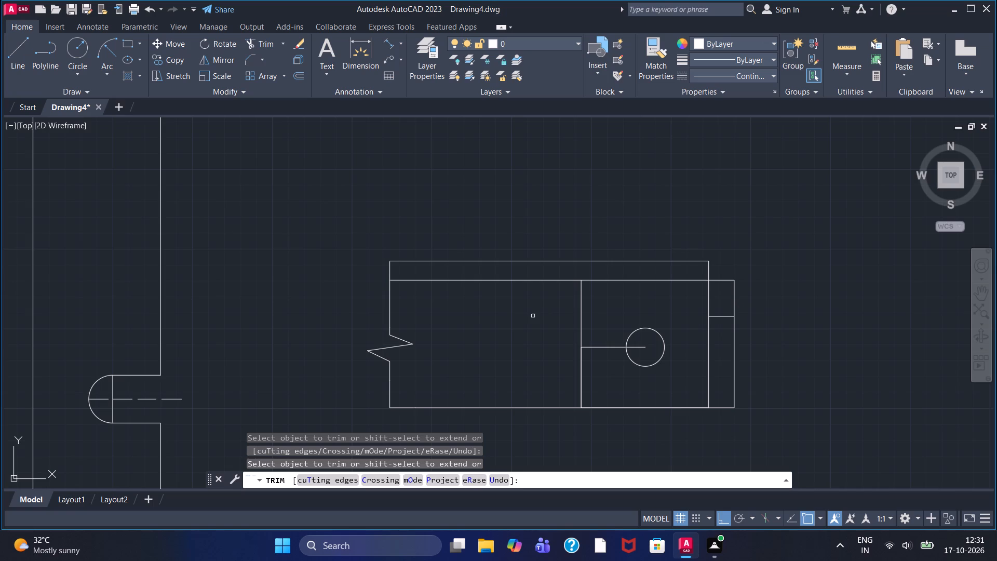
# Trim away the horizontal helper line outside and inside the circle.
pyautogui.click(596, 346)
pyautogui.doubleClick(632, 349)
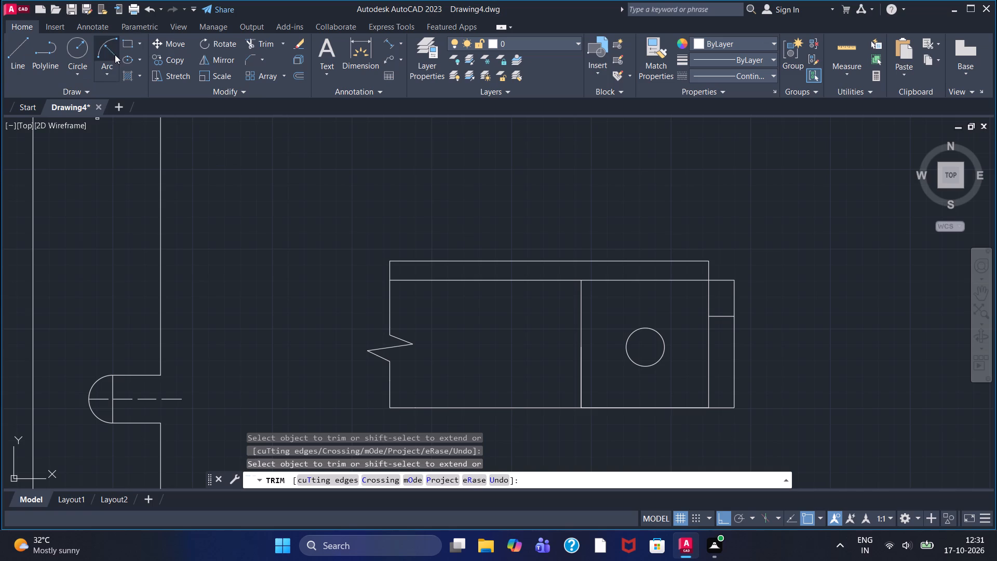
# Set the linetype to ACAD_ISO02W100 and draw a horizontal centre line about 80 long through the circle and past the upright.
pyautogui.click(768, 72)
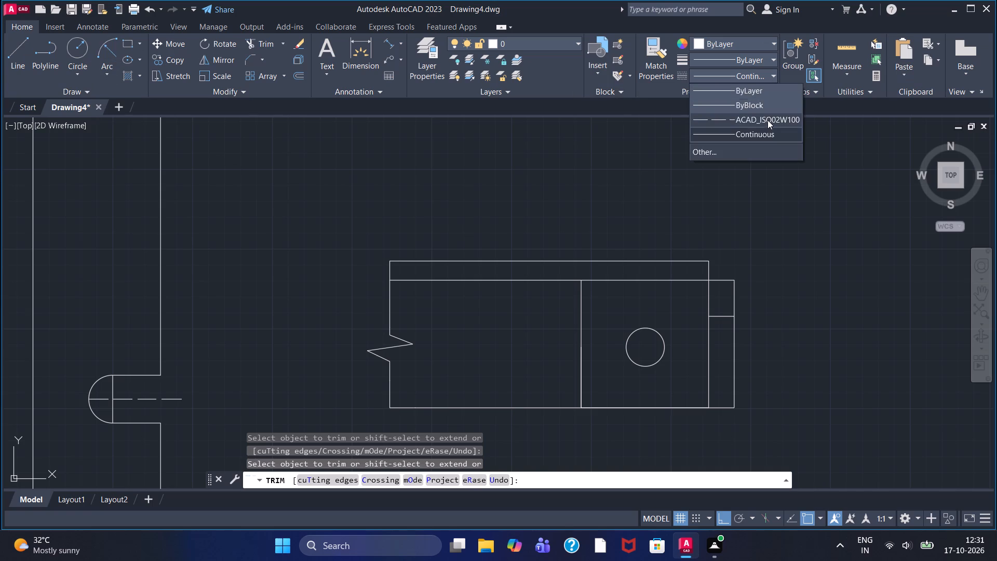
pyautogui.doubleClick(767, 121)
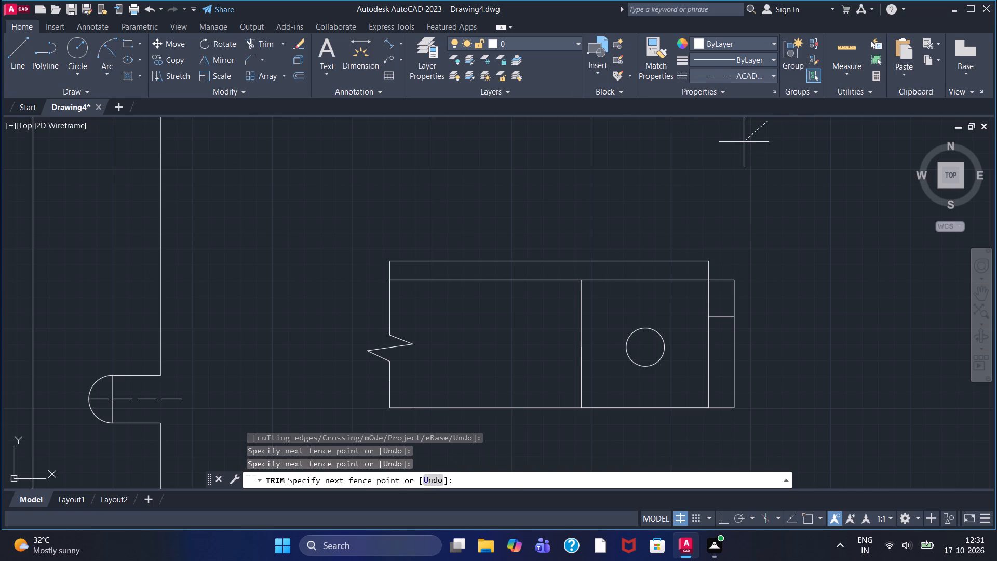
pyautogui.click(818, 172)
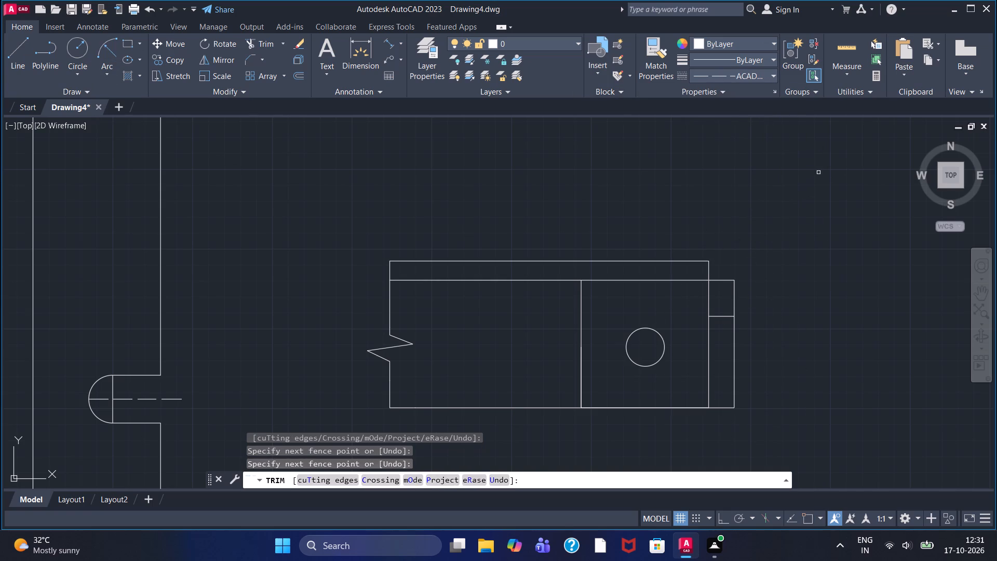
pyautogui.click(23, 57)
pyautogui.click(623, 345)
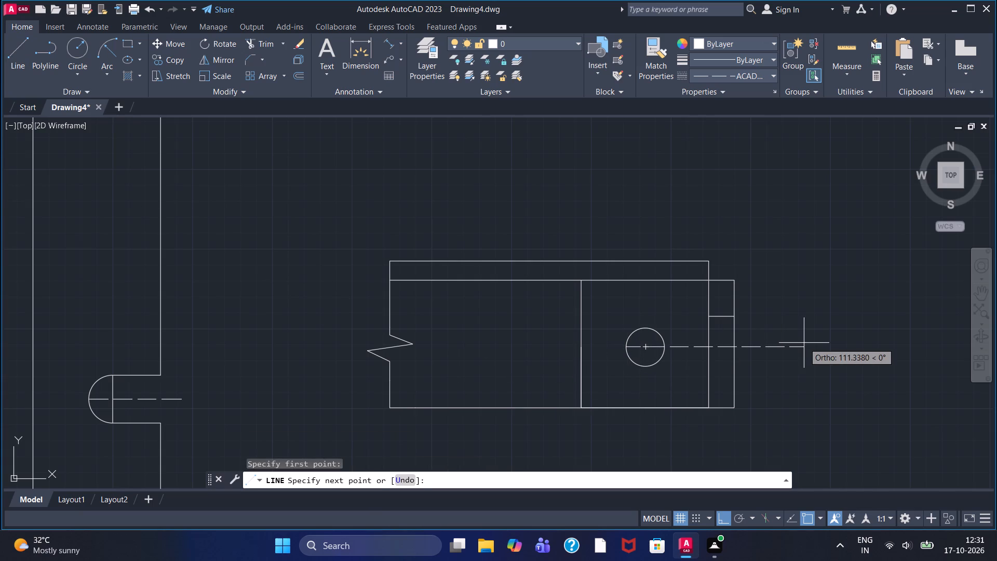
pyautogui.click(754, 343)
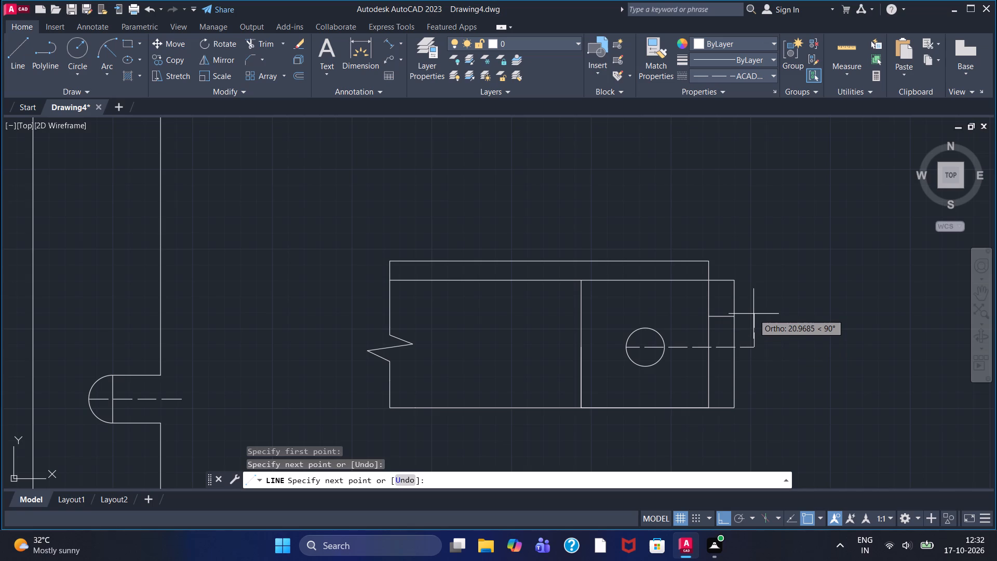
pyautogui.rightClick(758, 288)
pyautogui.click(764, 291)
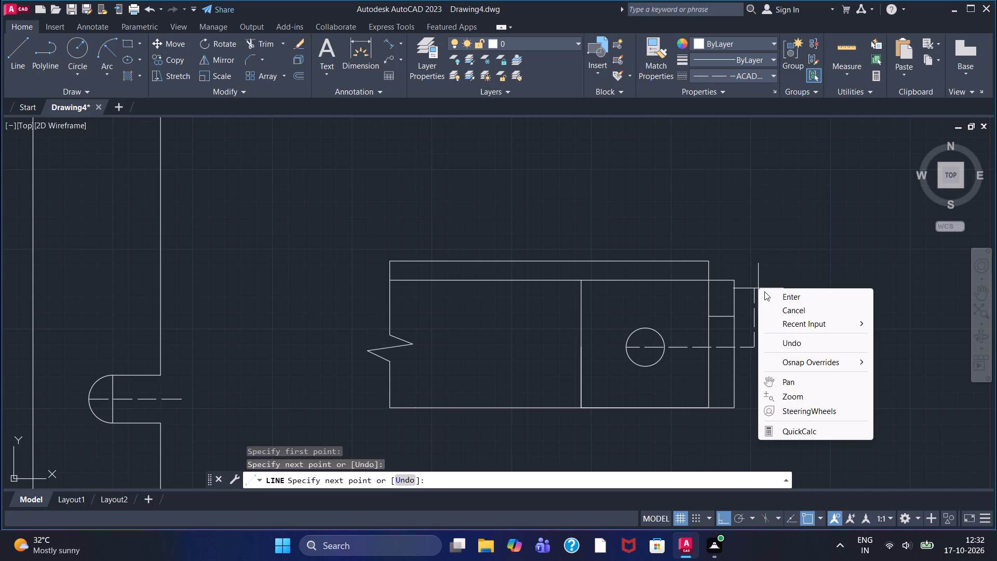
# Draw a vertical dashed centre line from the circle's bottom through its centre to a point above the circle.
pyautogui.click(11, 55)
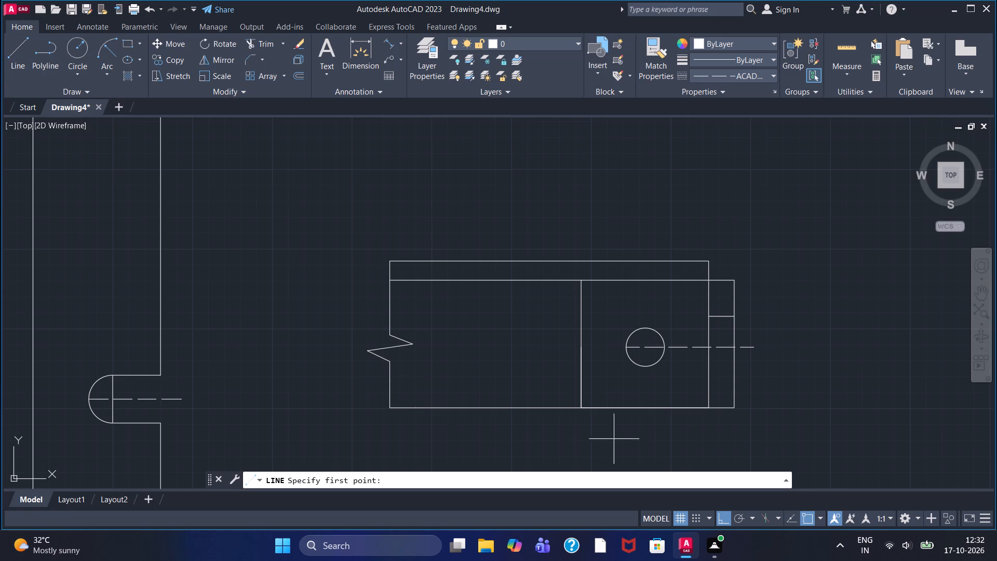
pyautogui.click(643, 368)
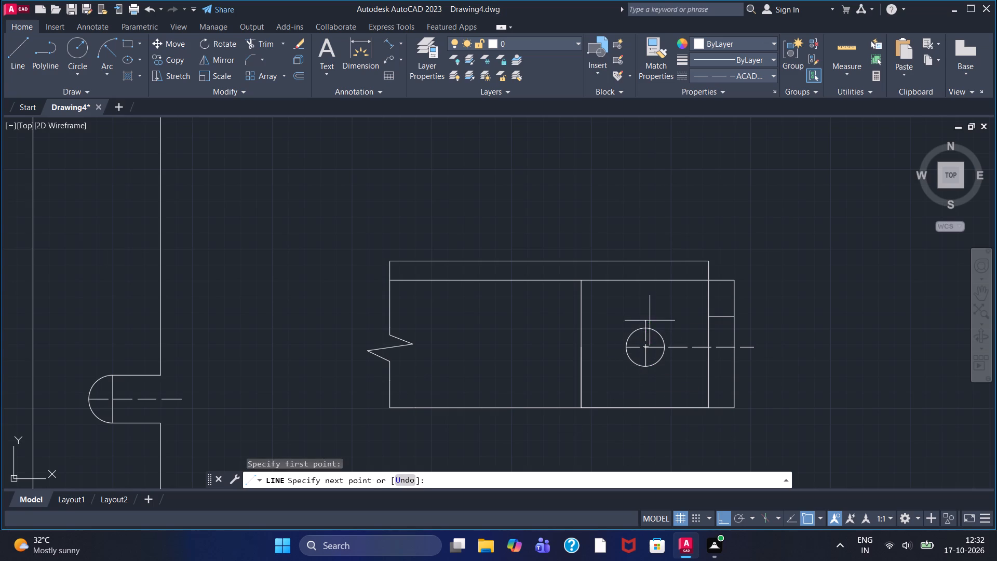
pyautogui.click(645, 304)
pyautogui.rightClick(651, 305)
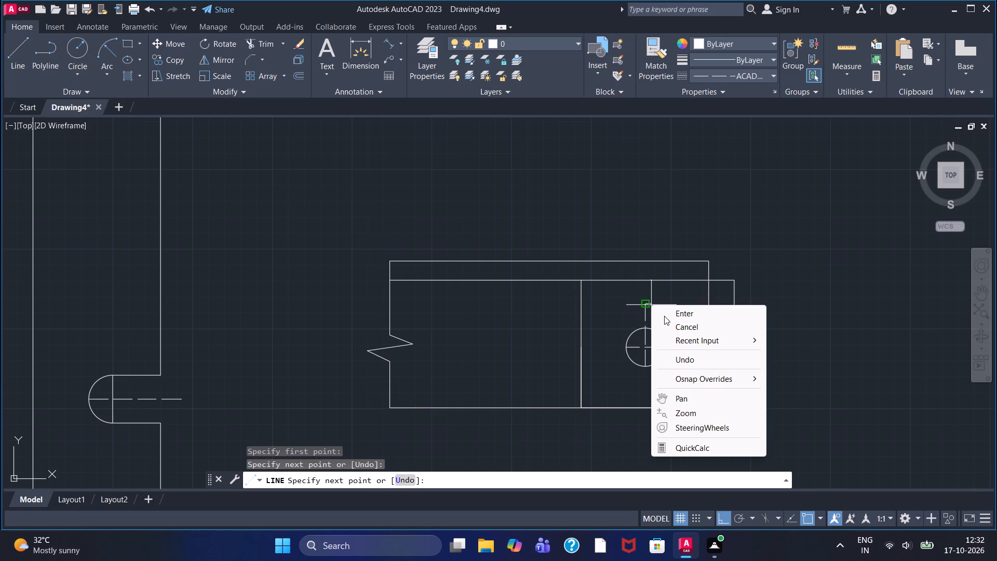
pyautogui.click(669, 312)
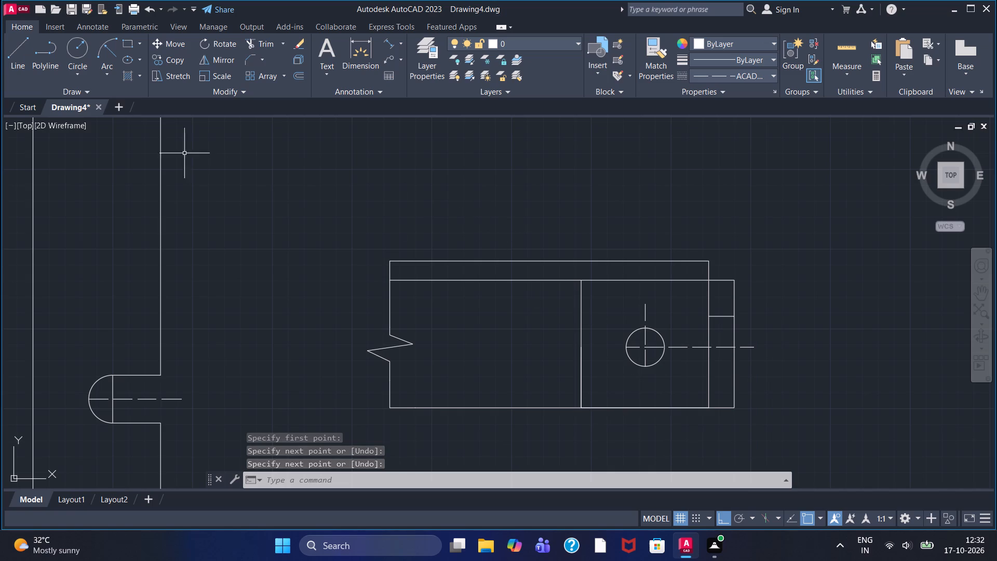
# Hatch the long top strip and the small rectangle at the upper end of the narrow upright with diagonal lines.
pyautogui.click(126, 77)
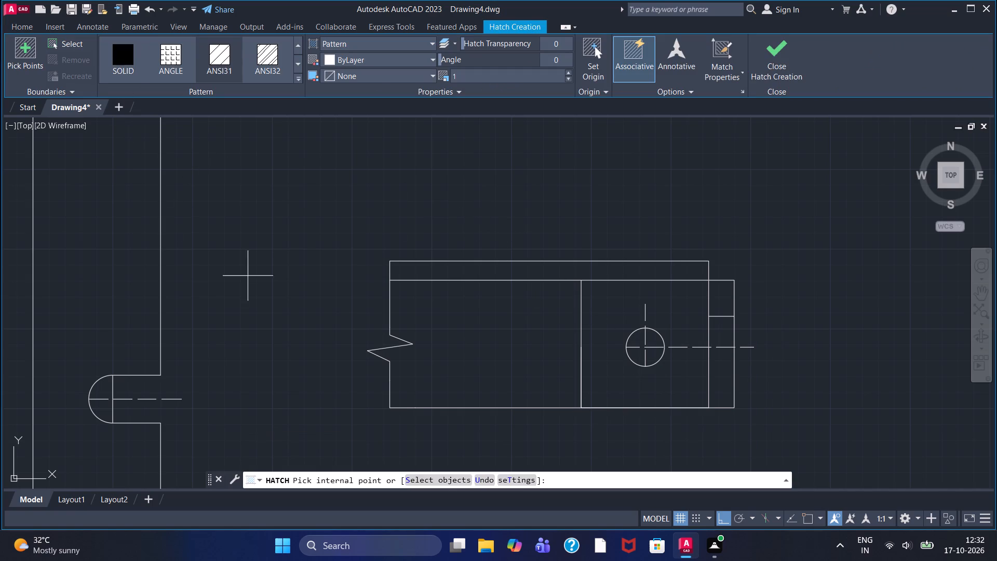
pyautogui.click(466, 271)
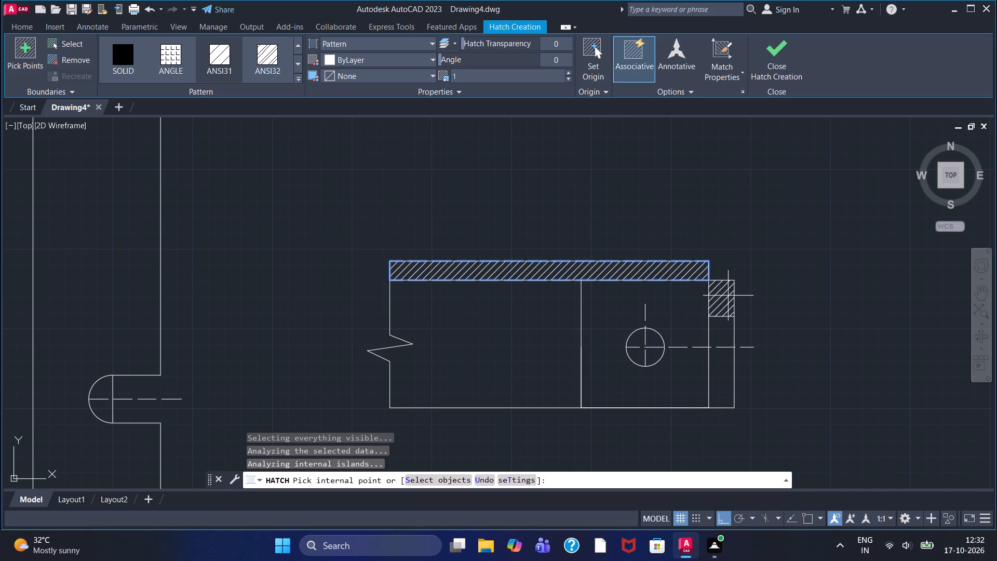
pyautogui.click(728, 296)
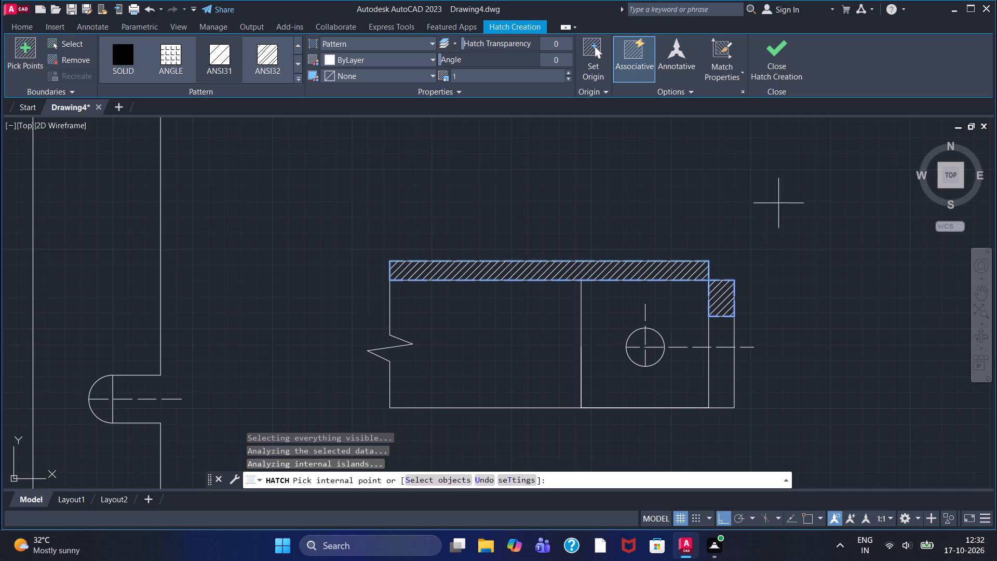
pyautogui.click(786, 59)
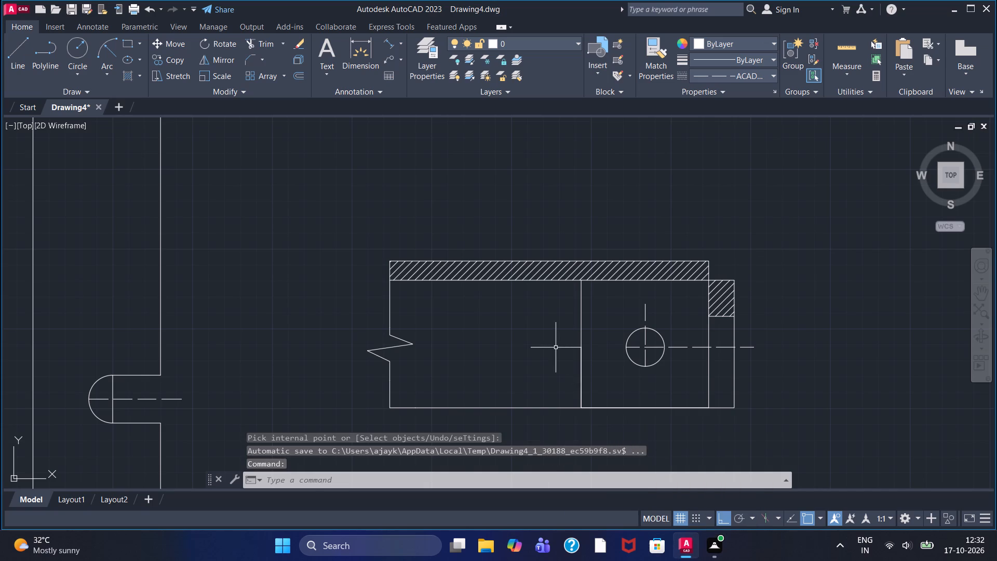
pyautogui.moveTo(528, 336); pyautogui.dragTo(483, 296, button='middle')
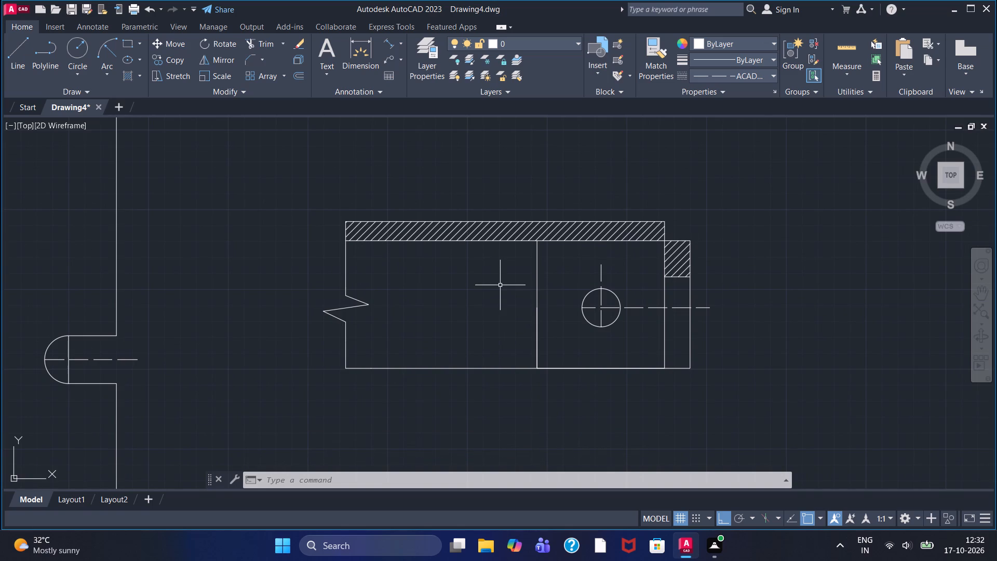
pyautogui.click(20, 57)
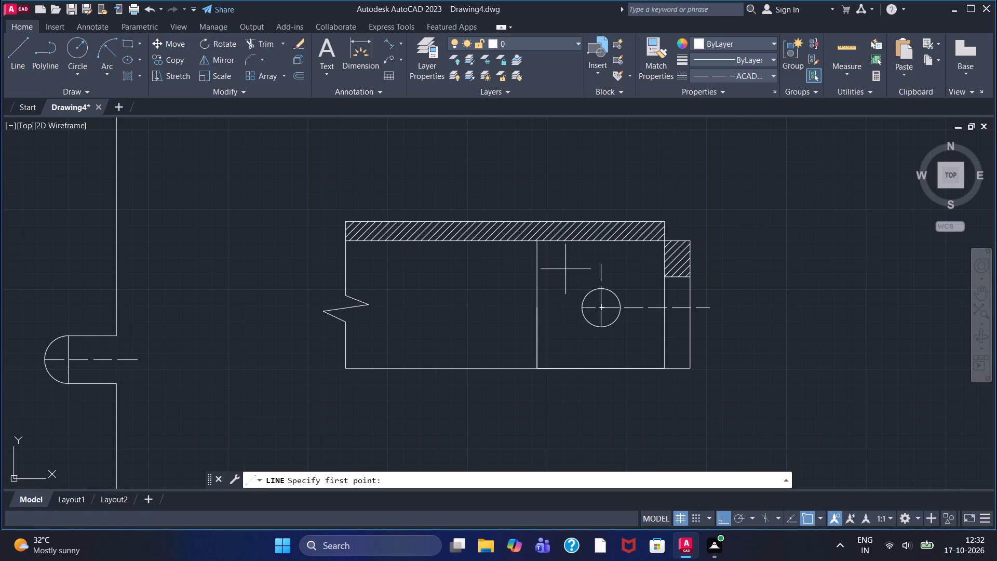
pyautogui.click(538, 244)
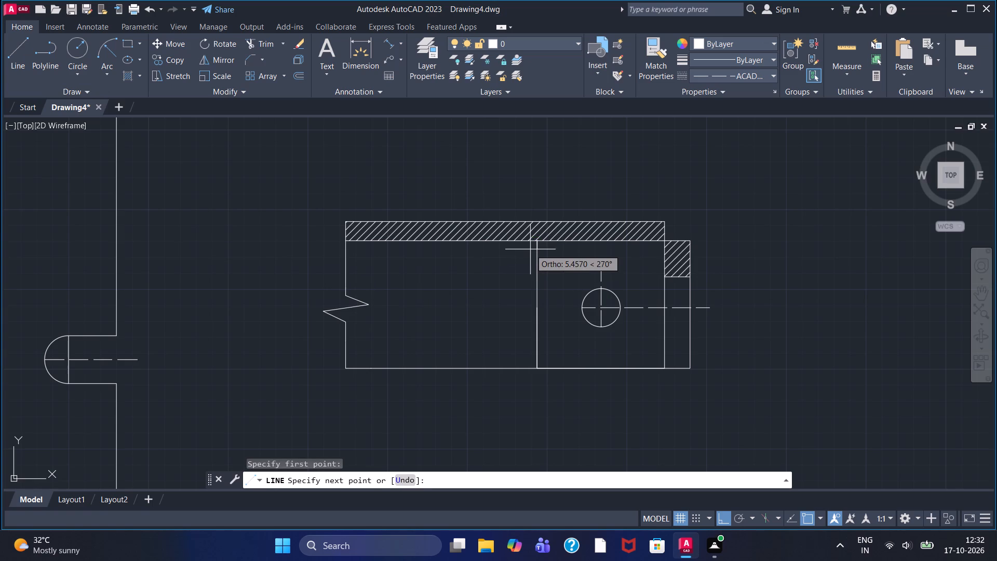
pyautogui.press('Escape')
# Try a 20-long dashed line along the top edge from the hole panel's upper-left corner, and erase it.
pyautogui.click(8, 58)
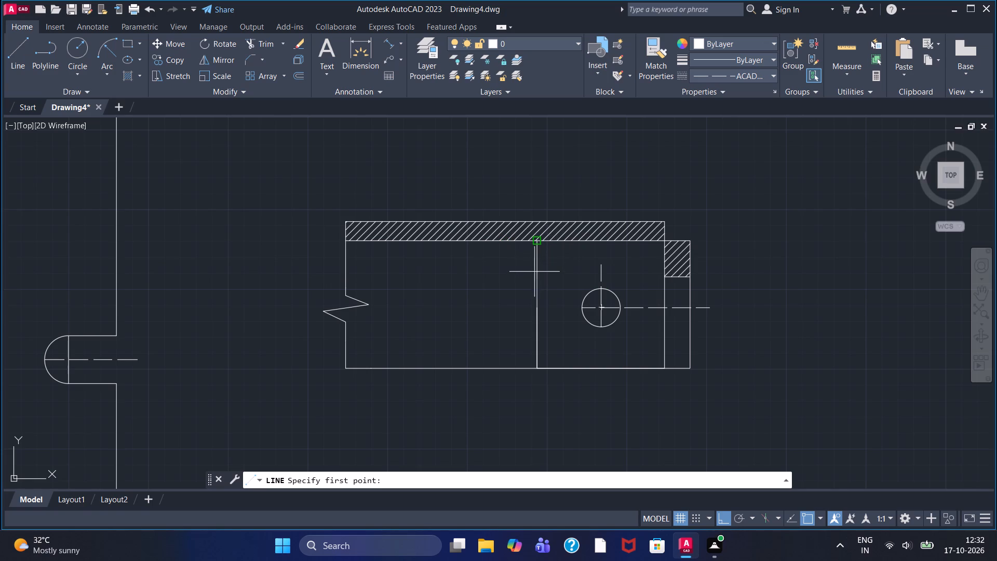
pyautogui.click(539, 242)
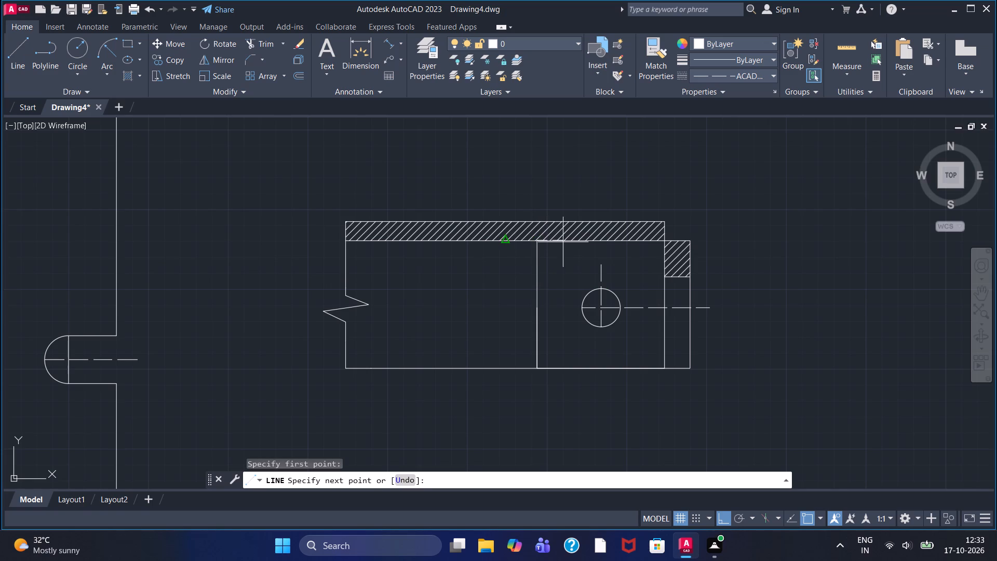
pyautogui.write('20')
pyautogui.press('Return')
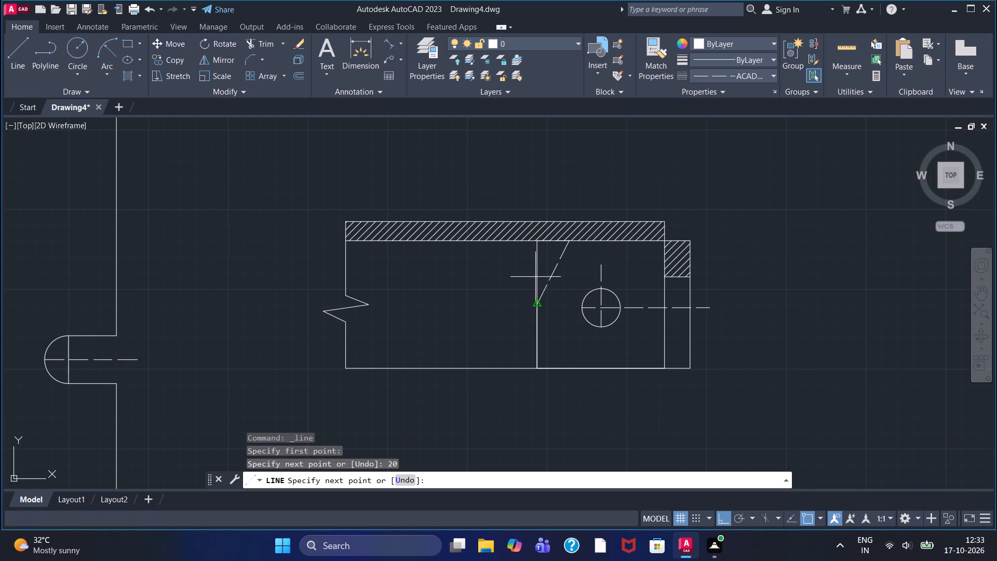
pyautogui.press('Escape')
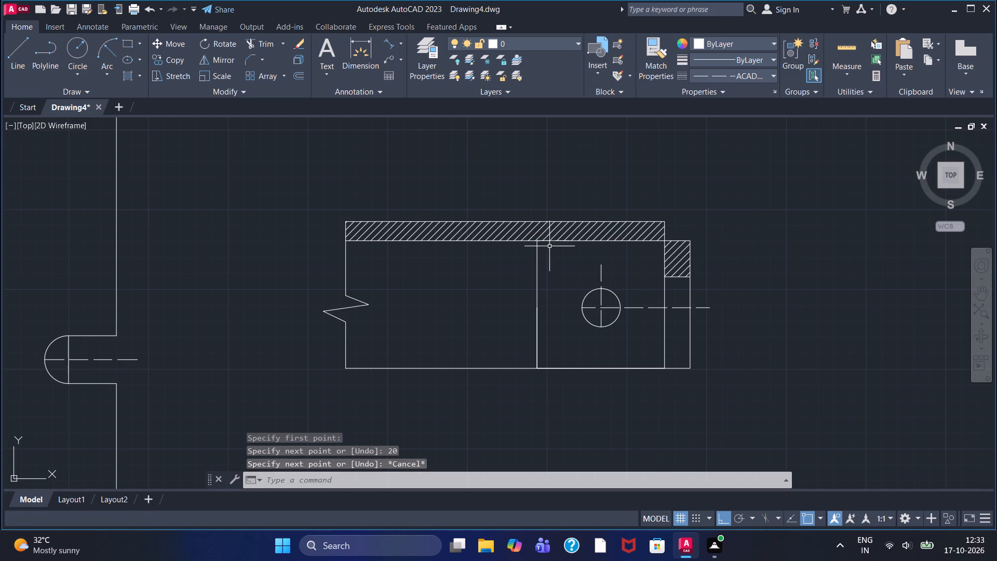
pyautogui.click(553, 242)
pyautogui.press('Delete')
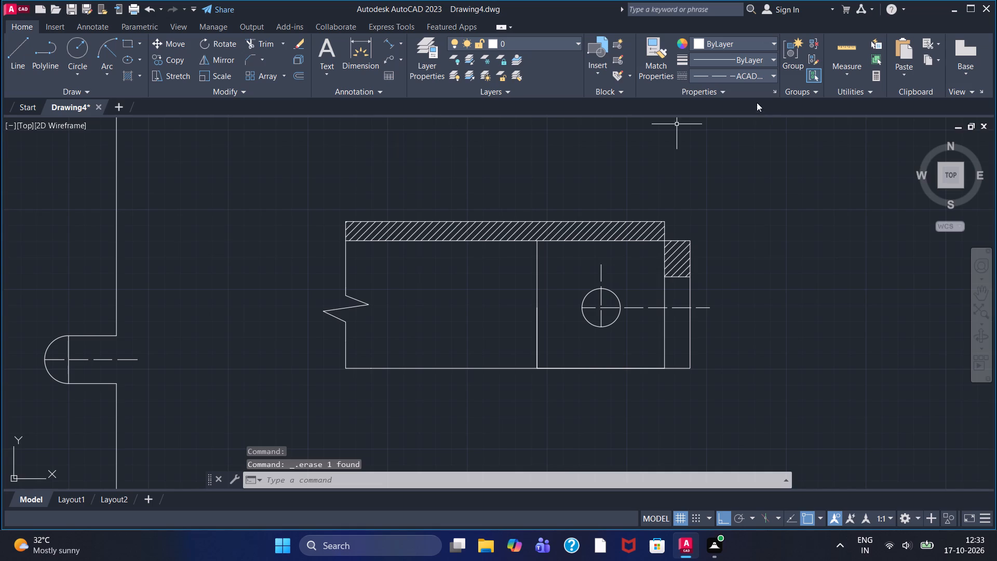
# With linetype ByLayer, draw a 20-long line along the top edge from the hole panel's upper-left corner and a slanted line down past its left side.
pyautogui.click(755, 78)
pyautogui.click(746, 91)
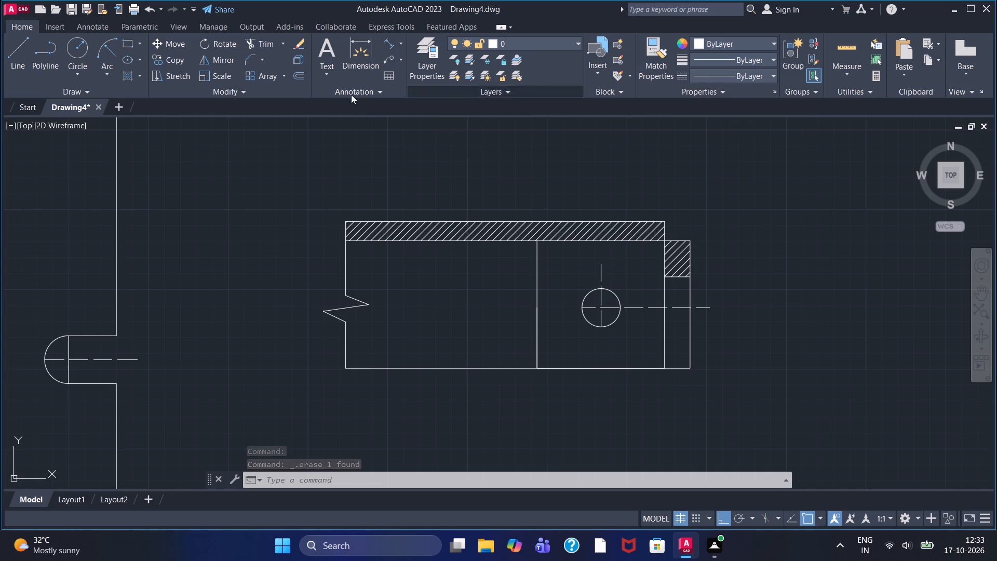
pyautogui.click(21, 48)
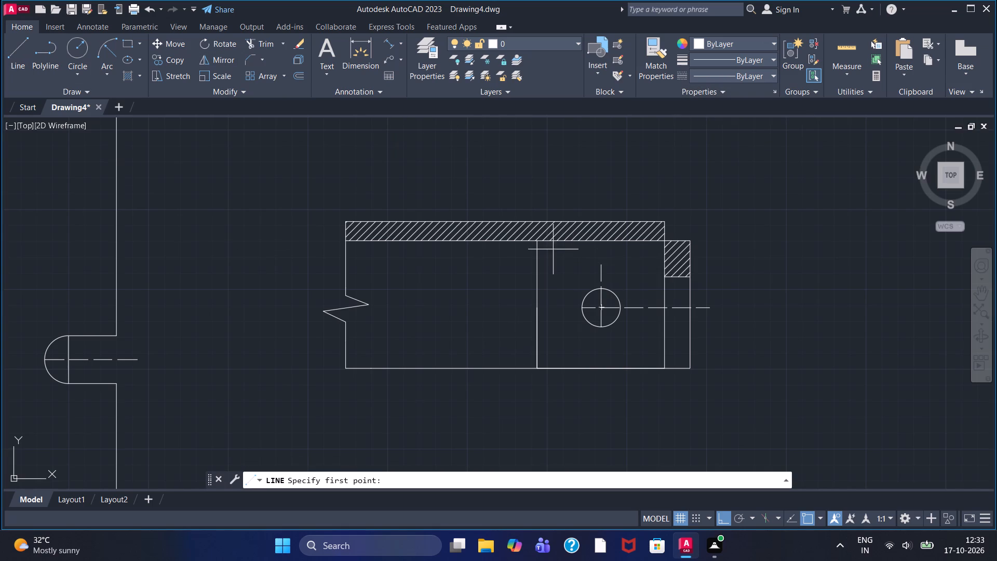
pyautogui.click(540, 242)
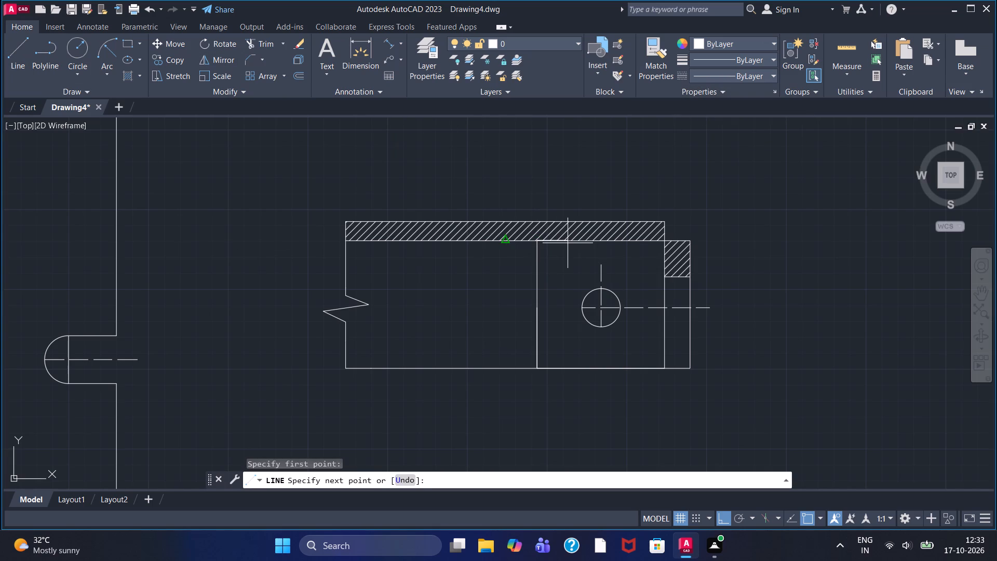
pyautogui.write('20')
pyautogui.press('Return')
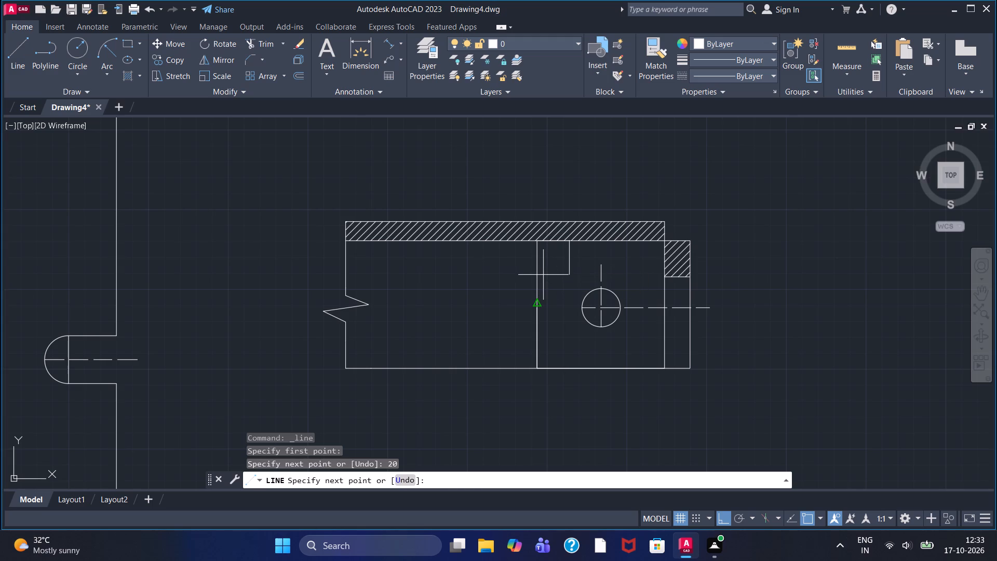
pyautogui.press('F8')
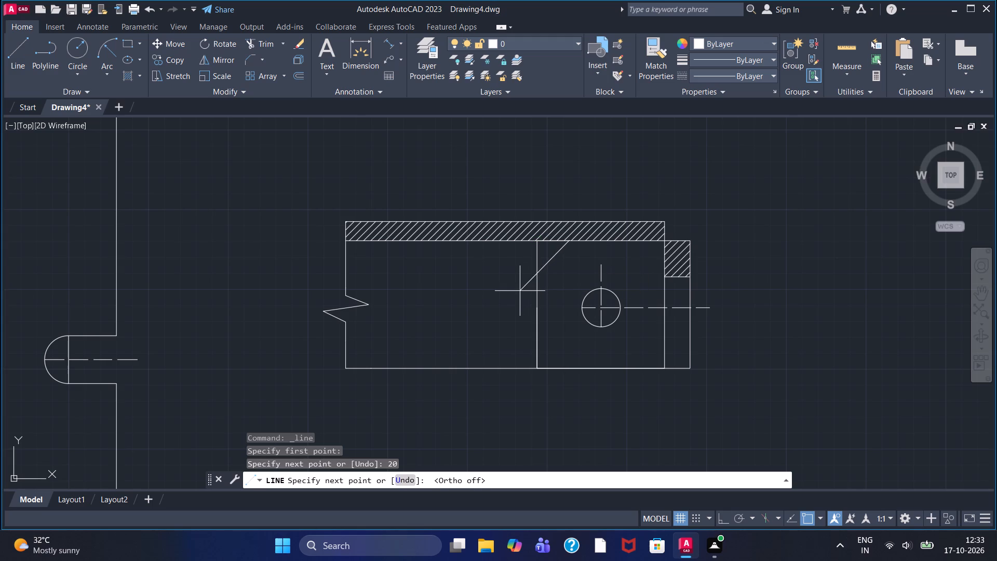
pyautogui.click(520, 291)
pyautogui.rightClick(520, 291)
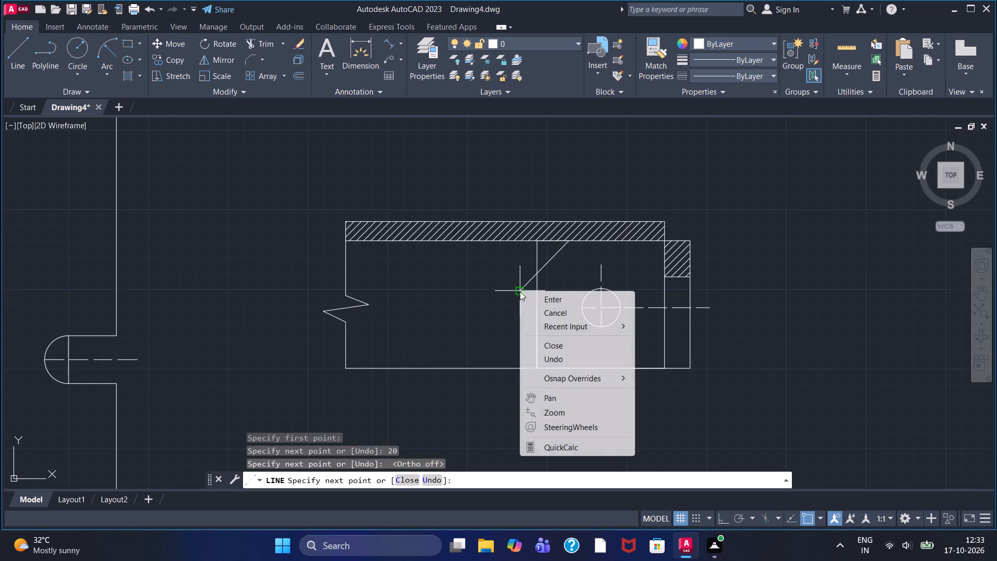
pyautogui.click(530, 297)
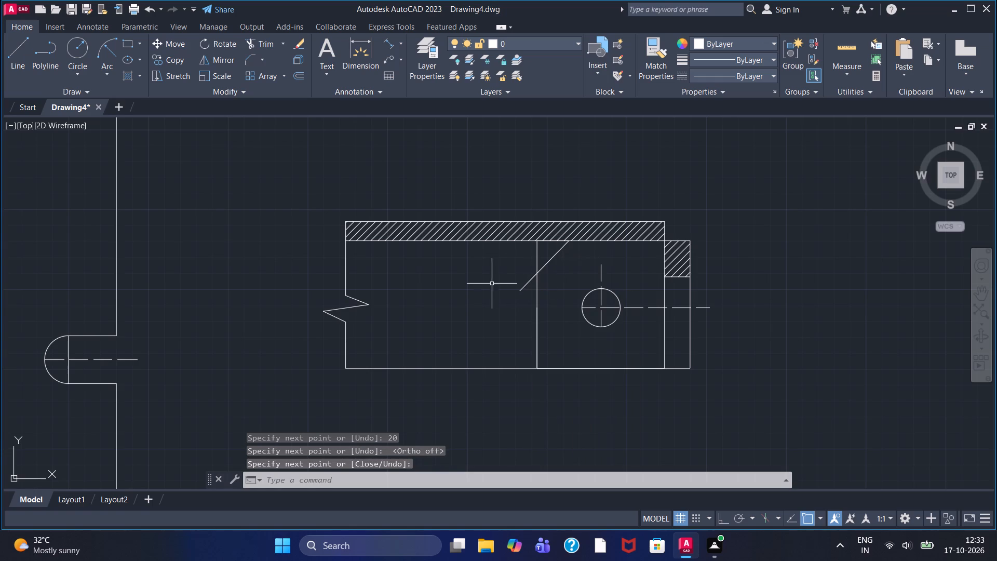
# Trim the slanted line's overhang and the vertical edge above it to form the hole panel's upper-left chamfer.
pyautogui.click(261, 44)
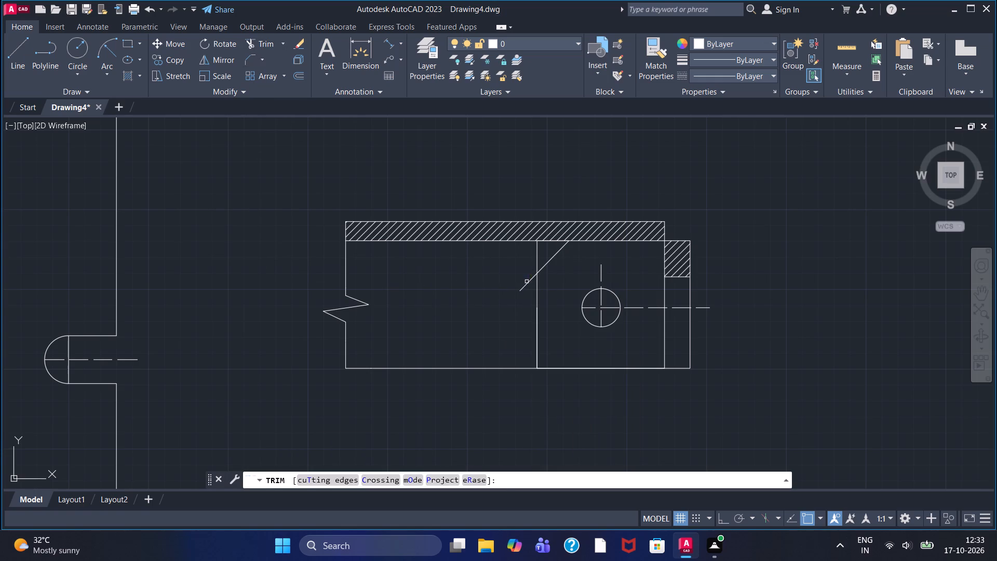
pyautogui.click(527, 282)
pyautogui.click(536, 255)
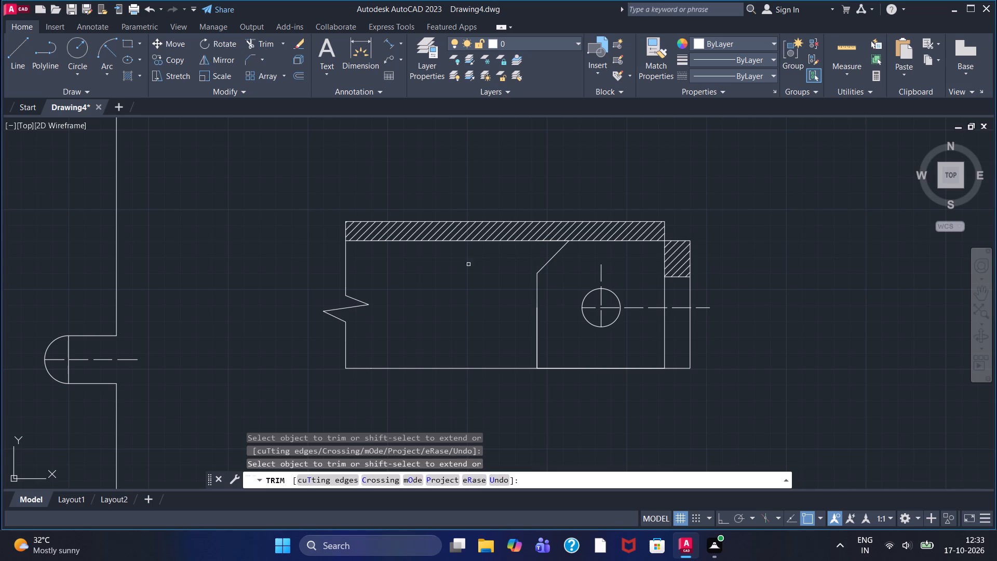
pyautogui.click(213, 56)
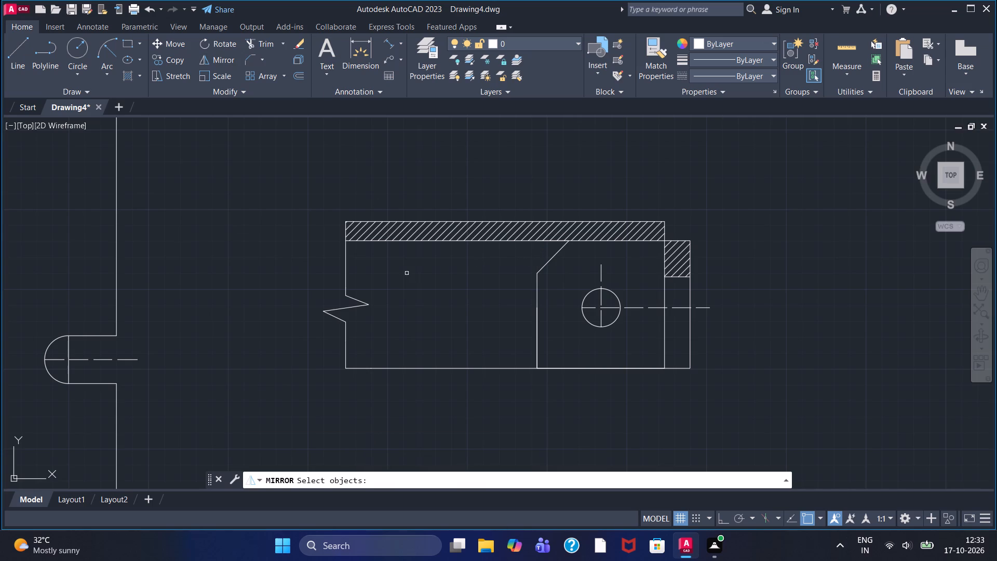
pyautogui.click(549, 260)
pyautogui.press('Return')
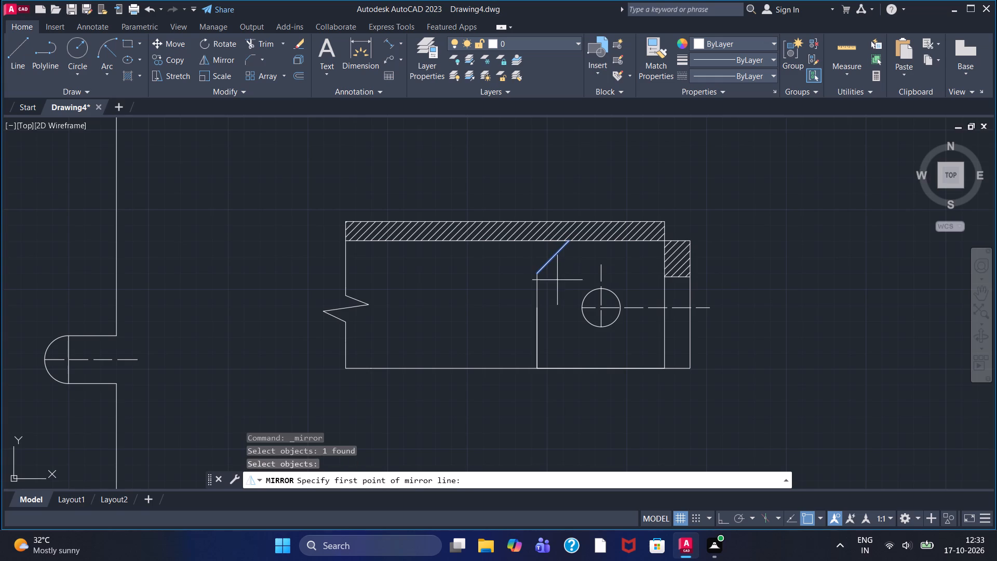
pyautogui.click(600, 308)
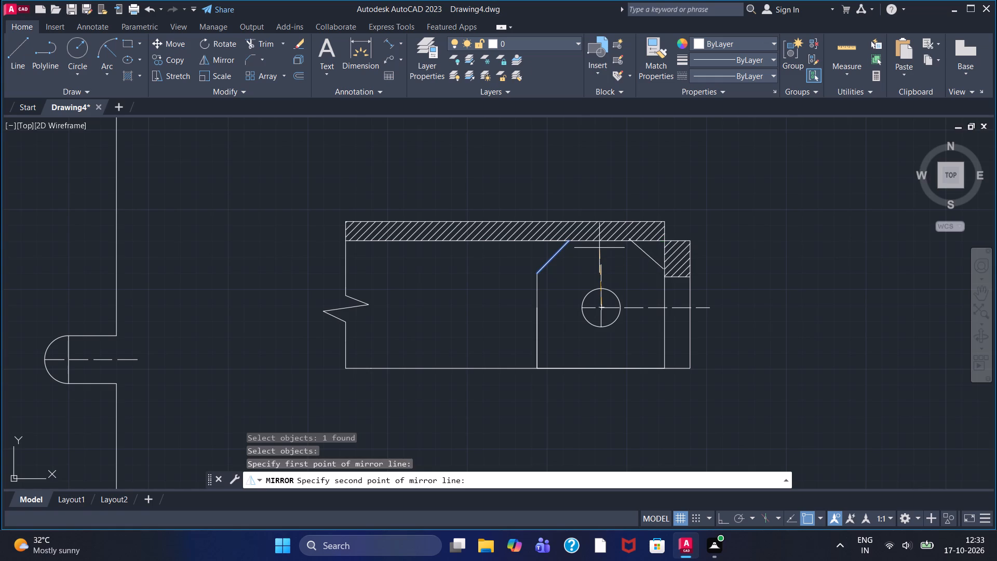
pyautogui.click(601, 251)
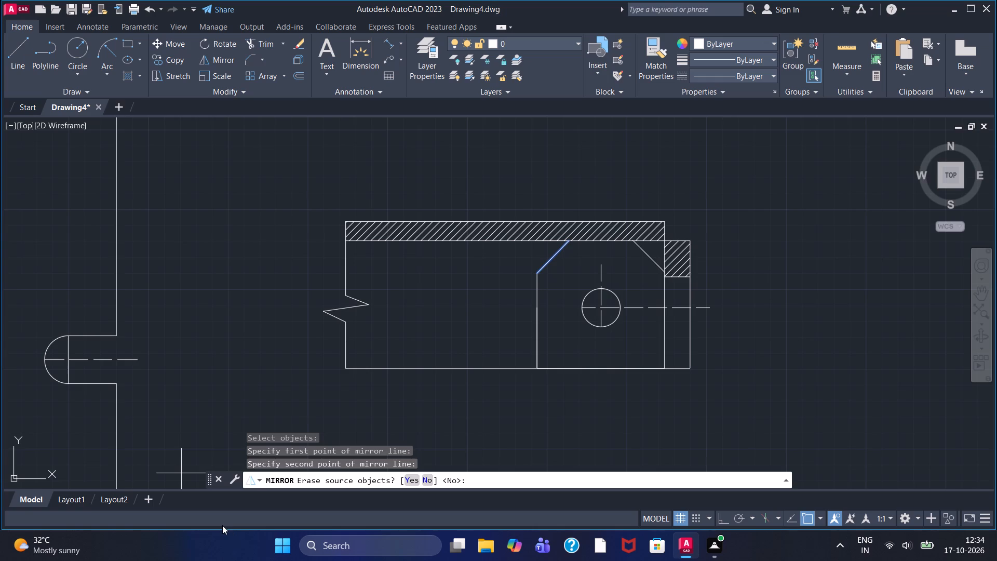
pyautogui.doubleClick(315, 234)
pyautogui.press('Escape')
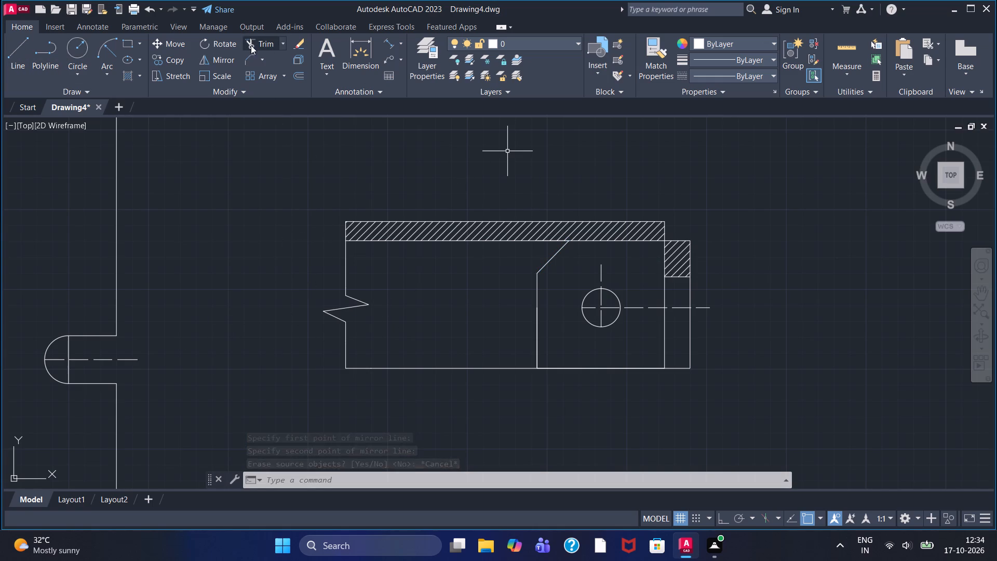
# Mirror the chamfer line about the circle's vertical centre line to the panel's upper-right corner, keeping the source line.
pyautogui.click(217, 57)
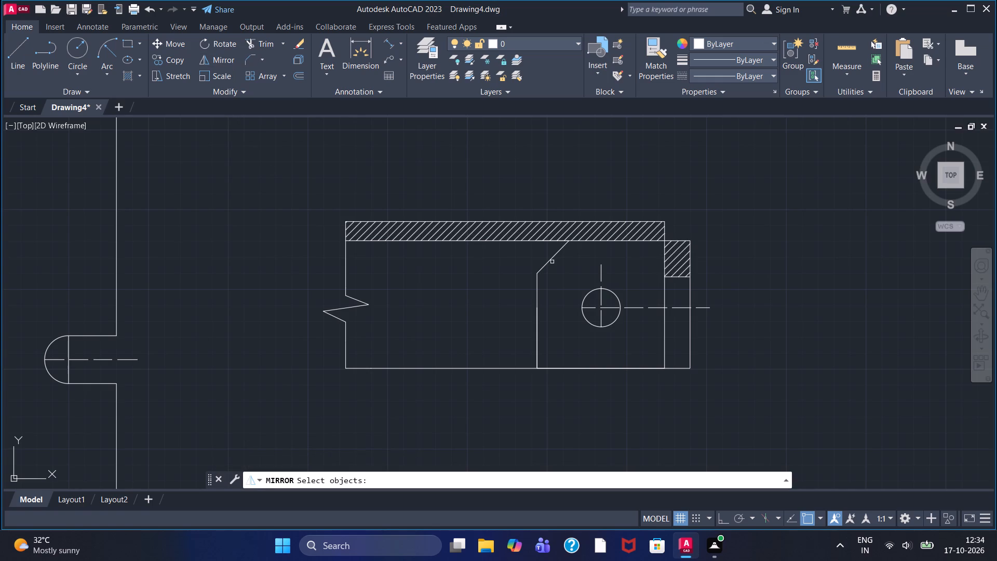
pyautogui.click(553, 259)
pyautogui.press('Return')
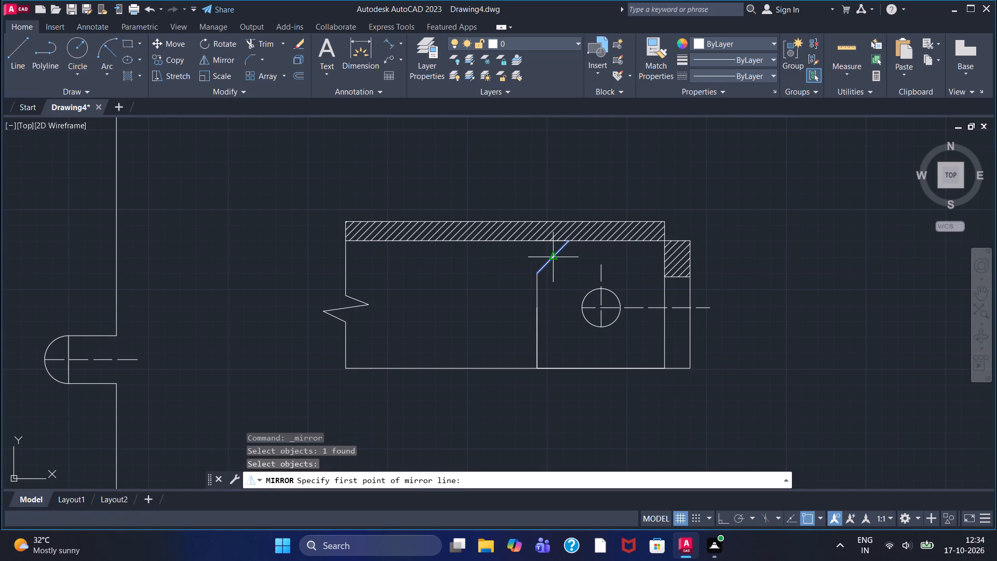
pyautogui.click(600, 307)
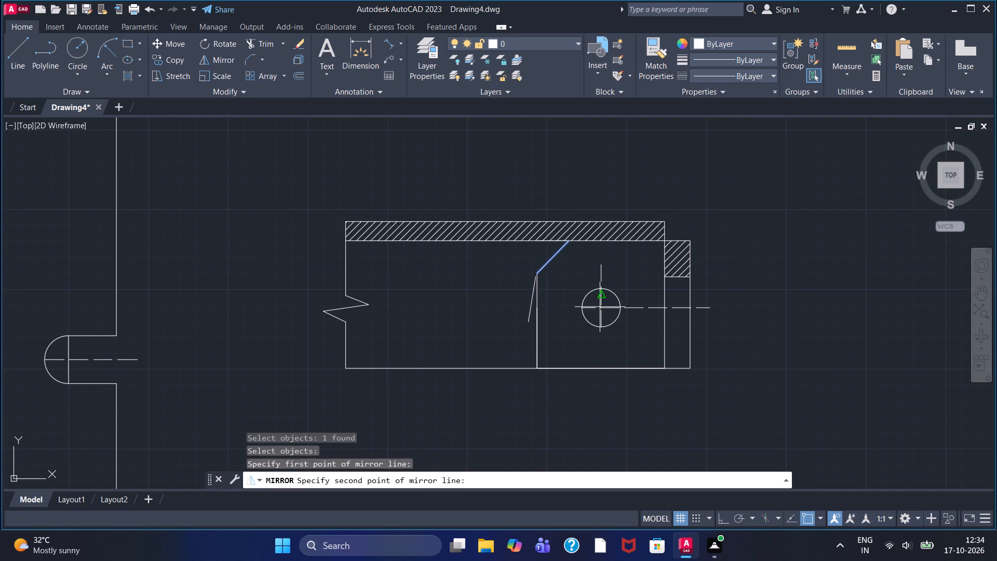
pyautogui.click(602, 268)
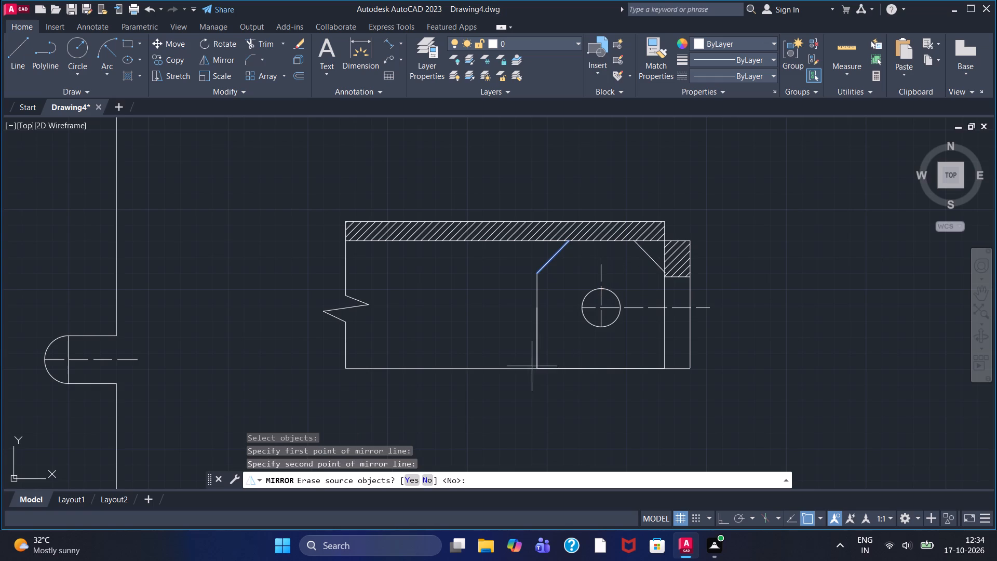
pyautogui.click(427, 479)
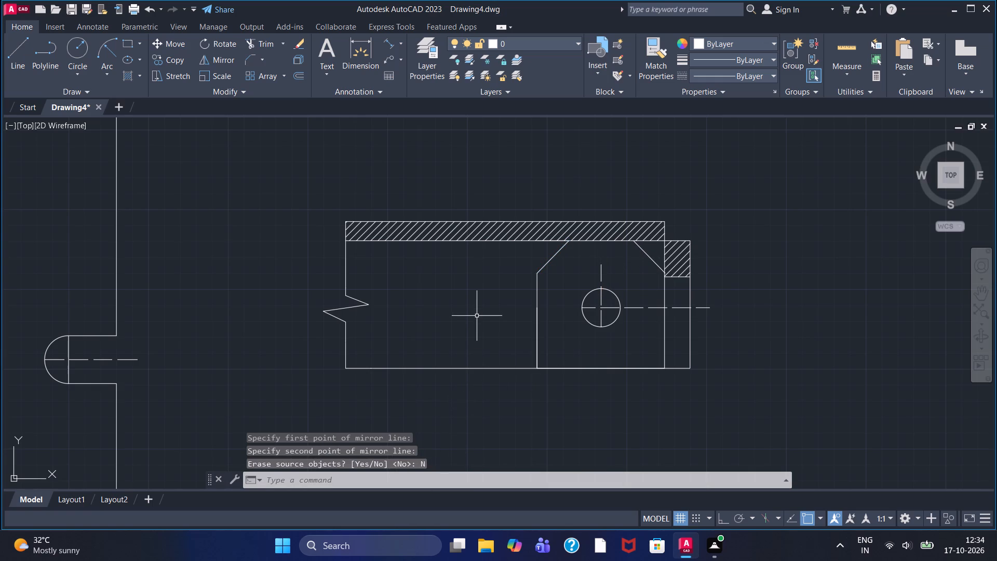
# Trim the mirrored chamfer line's overhang past the hole panel's right edge at the upper-right corner.
pyautogui.scroll(2, 675, 244)
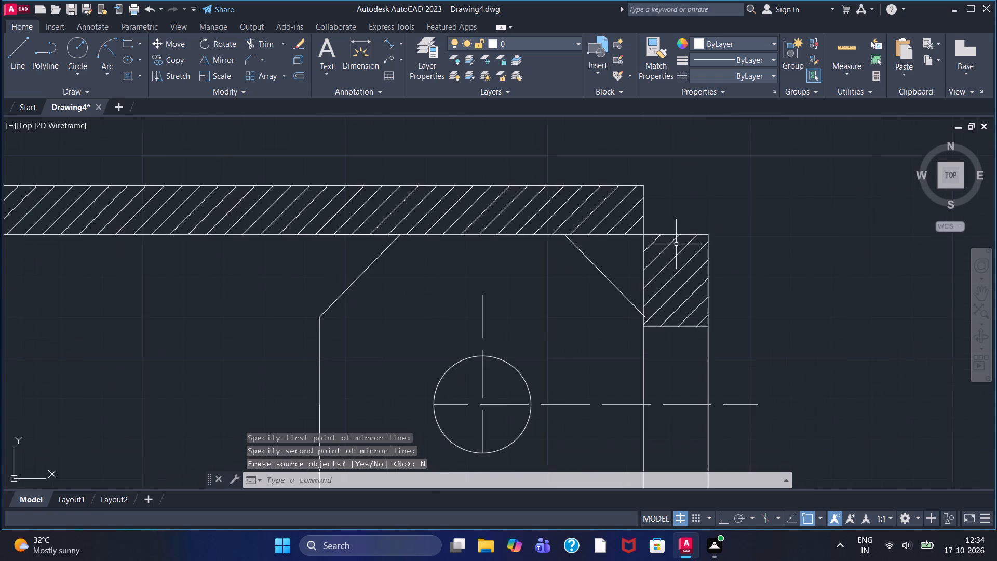
pyautogui.scroll(3, 648, 326)
pyautogui.scroll(1, 591, 252)
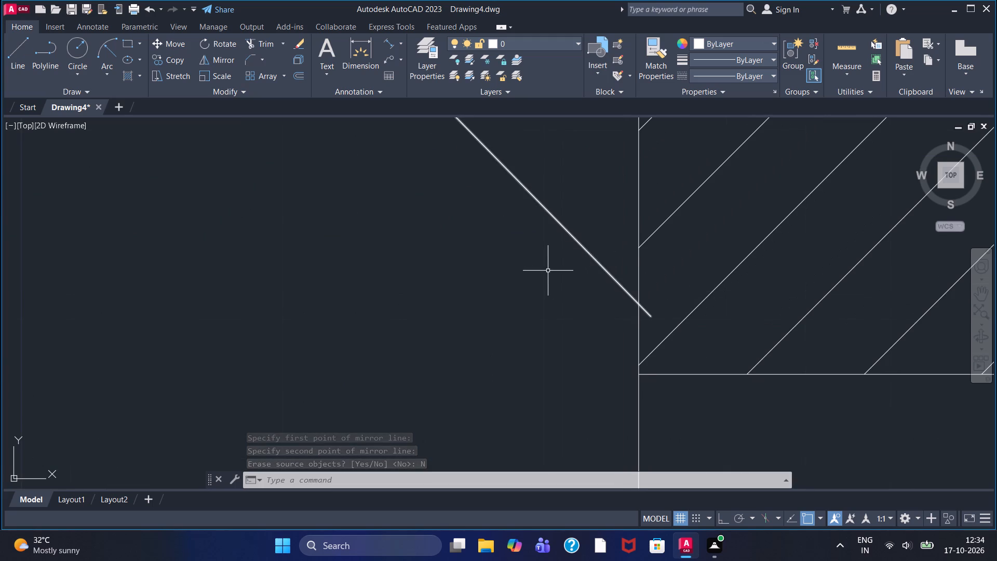
pyautogui.moveTo(547, 272); pyautogui.dragTo(554, 435, button='middle')
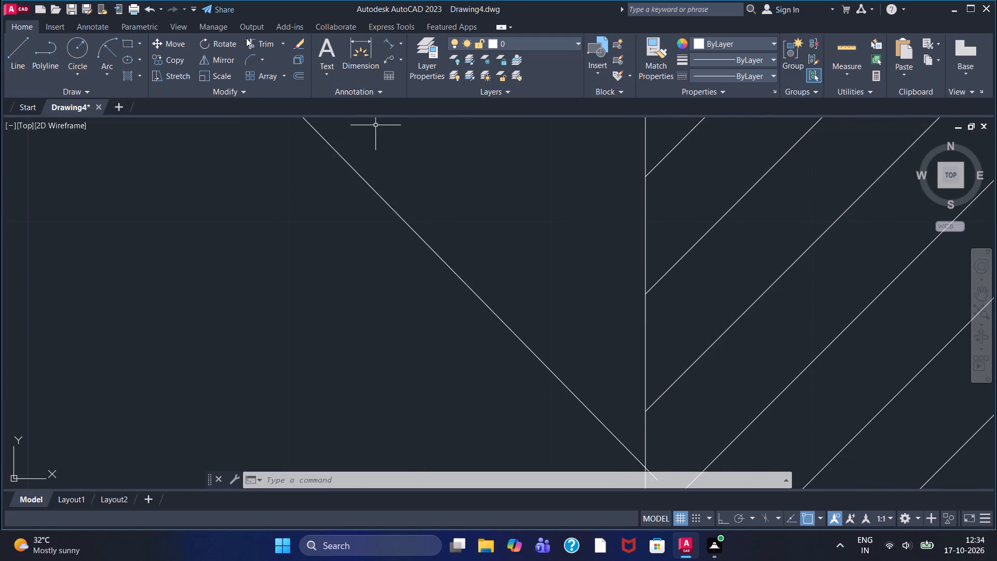
pyautogui.click(246, 38)
pyautogui.moveTo(590, 339); pyautogui.dragTo(561, 246, button='middle')
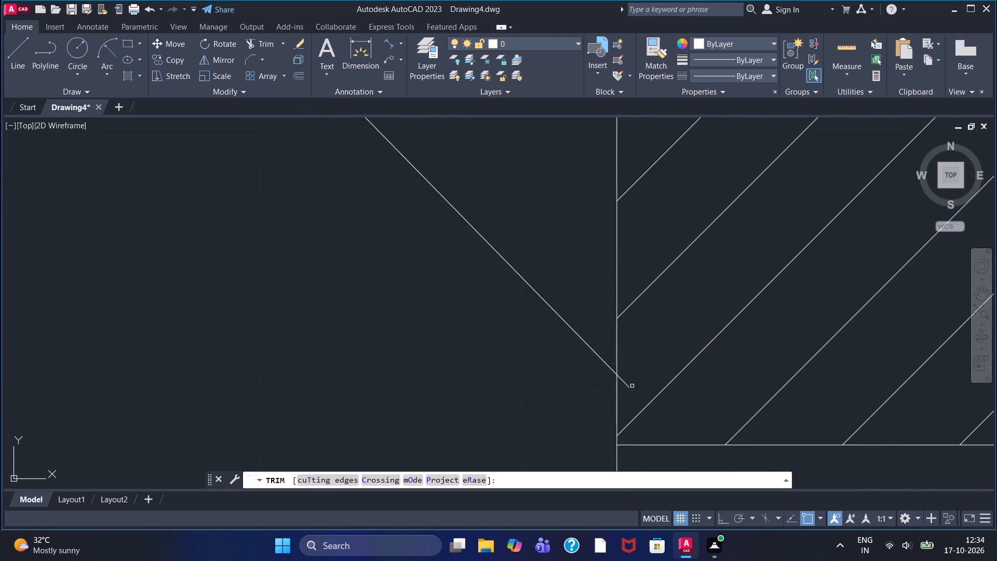
pyautogui.click(626, 384)
pyautogui.scroll(-3, 535, 301)
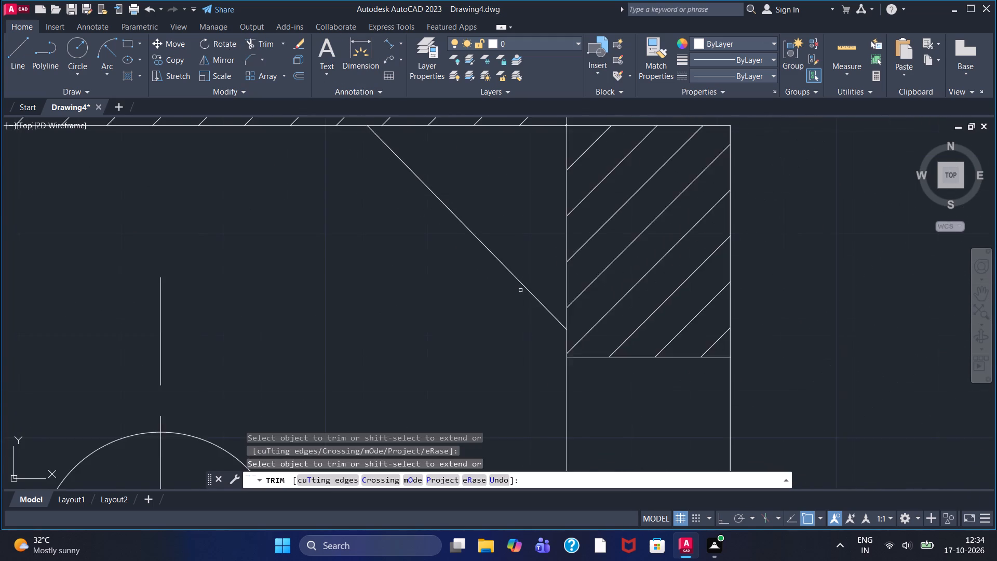
pyautogui.scroll(2, 426, 230)
pyautogui.moveTo(426, 230); pyautogui.dragTo(456, 314, button='middle')
pyautogui.scroll(2, 465, 229)
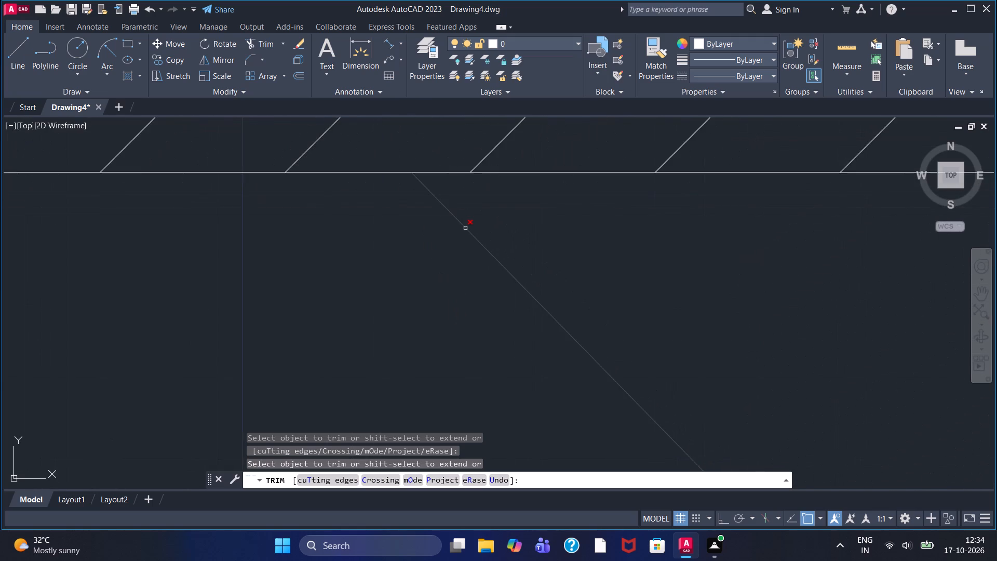
pyautogui.scroll(-2, 465, 228)
pyautogui.scroll(-1, 447, 327)
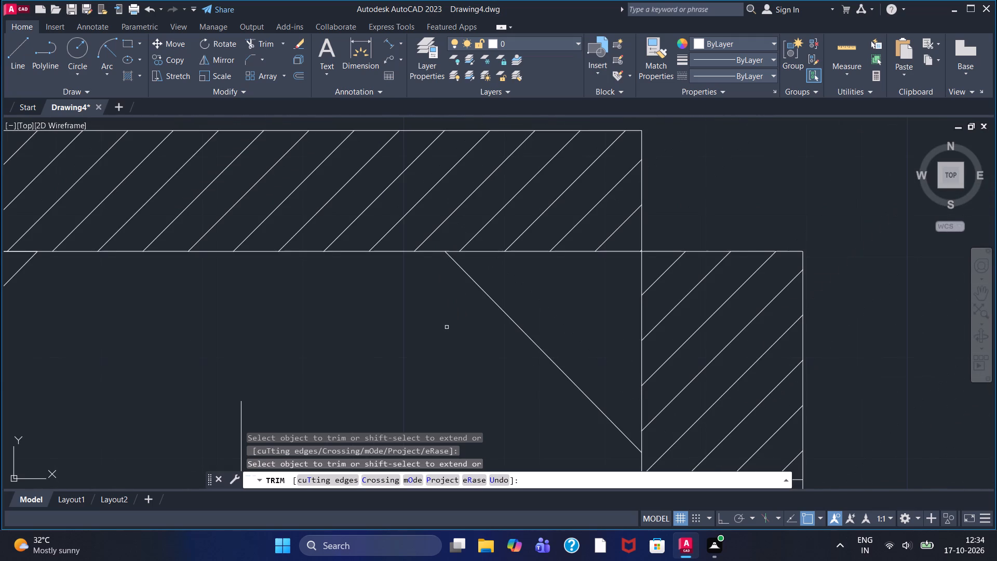
pyautogui.press('Escape')
pyautogui.scroll(-2, 509, 348)
pyautogui.moveTo(484, 373); pyautogui.dragTo(508, 307, button='middle')
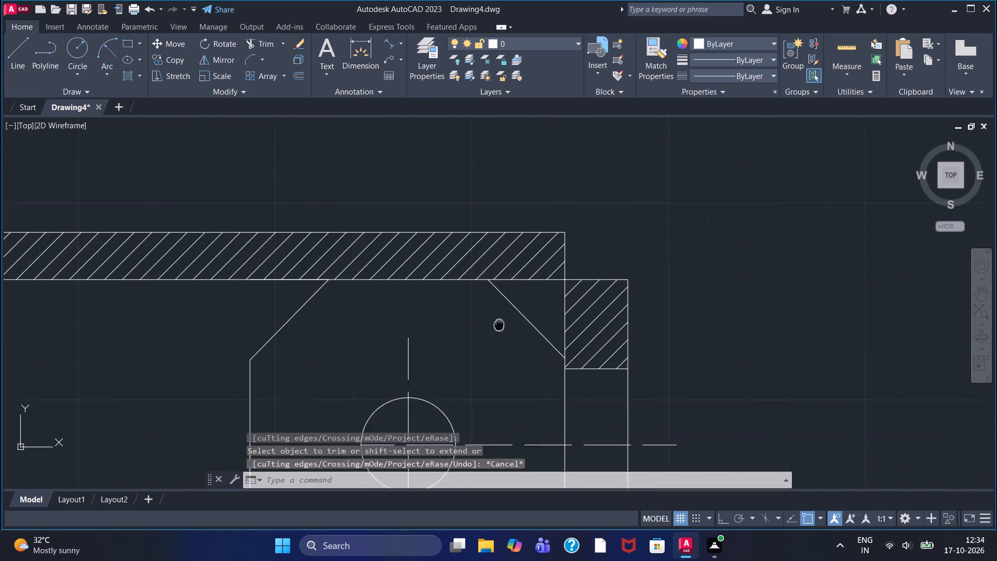
pyautogui.moveTo(508, 307); pyautogui.dragTo(511, 301, button='middle')
pyautogui.scroll(-1, 521, 288)
pyautogui.moveTo(515, 303); pyautogui.dragTo(550, 251, button='middle')
pyautogui.scroll(-1, 550, 251)
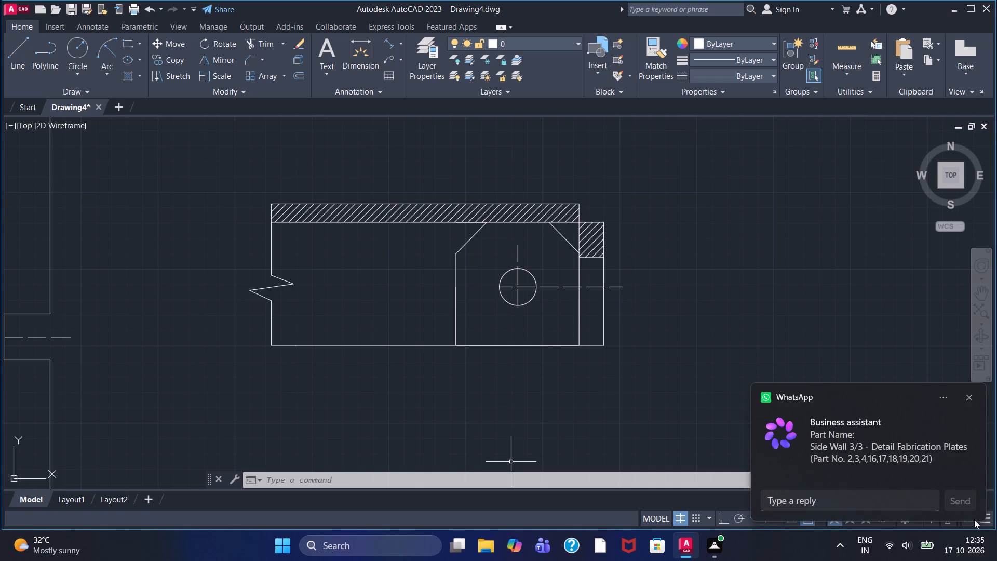
# Dismiss the message notification covering the drawing.
pyautogui.click(967, 394)
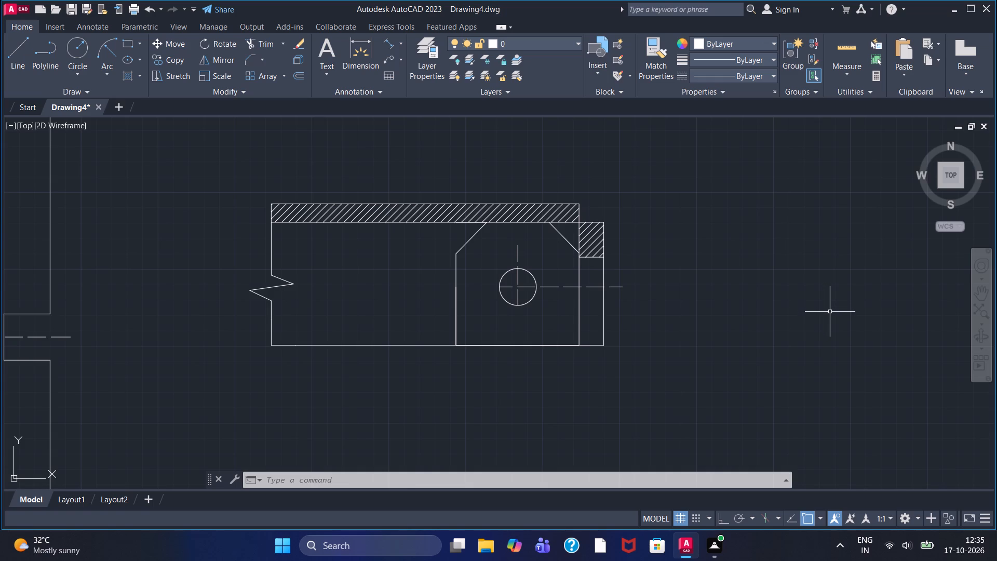
# With Ortho on, draw an 80 by 80 square from lines in the empty area above the upright views.
pyautogui.scroll(2, 589, 229)
pyautogui.scroll(2, 684, 208)
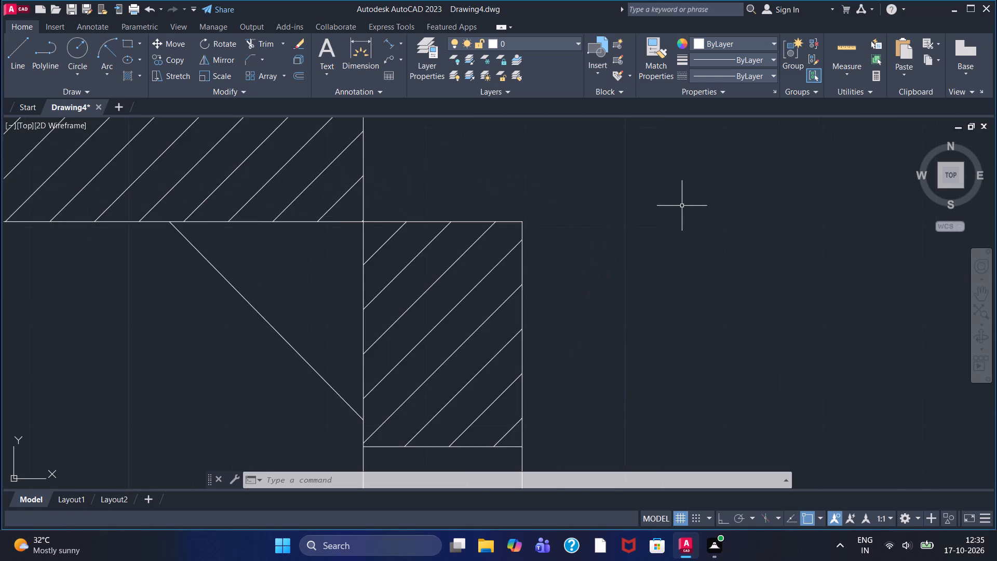
pyautogui.scroll(-7, 680, 205)
pyautogui.moveTo(626, 148); pyautogui.dragTo(693, 369, button='middle')
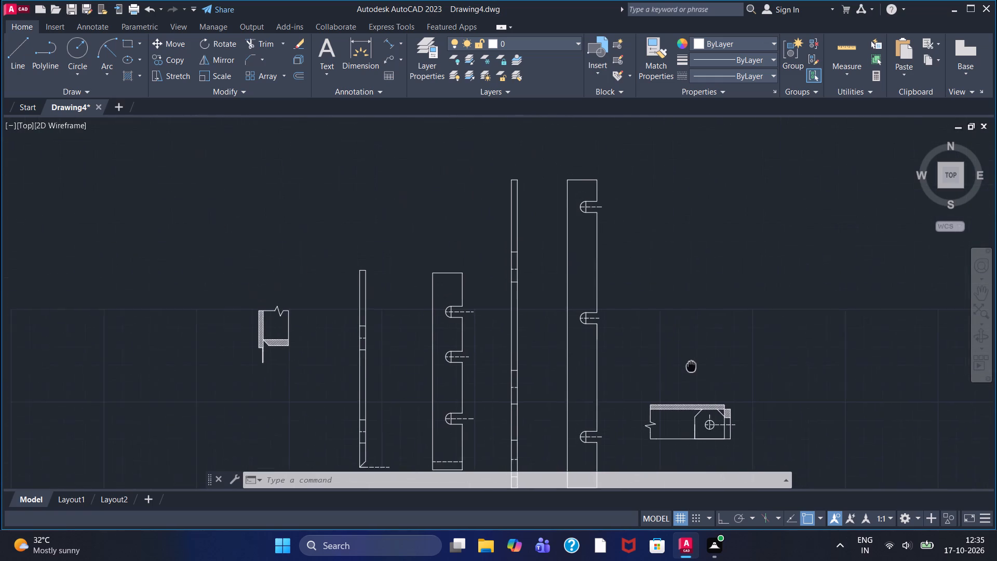
pyautogui.moveTo(693, 369); pyautogui.dragTo(694, 369, button='middle')
pyautogui.scroll(-1, 470, 176)
pyautogui.moveTo(463, 160); pyautogui.dragTo(492, 241, button='middle')
pyautogui.scroll(1, 446, 229)
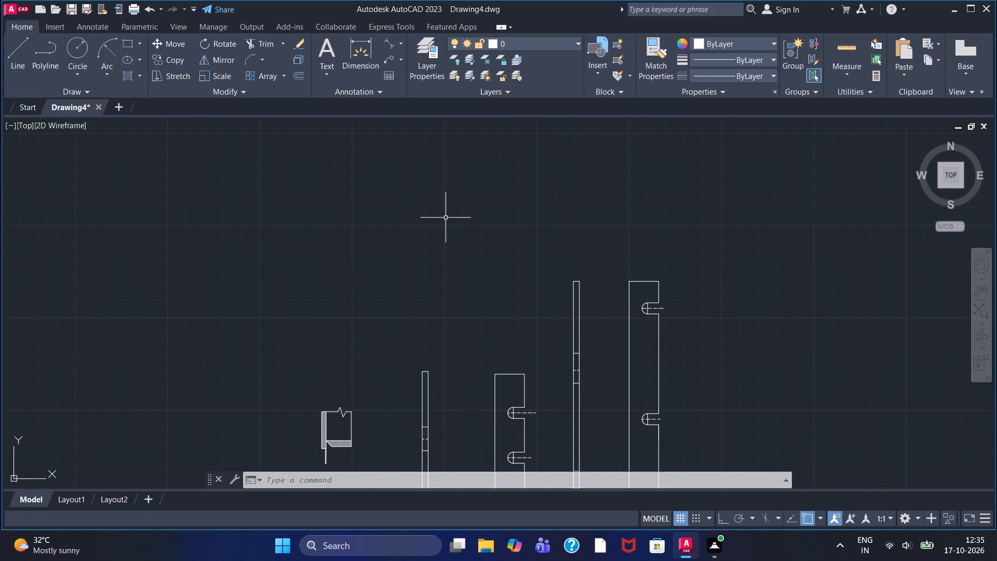
pyautogui.scroll(1, 446, 217)
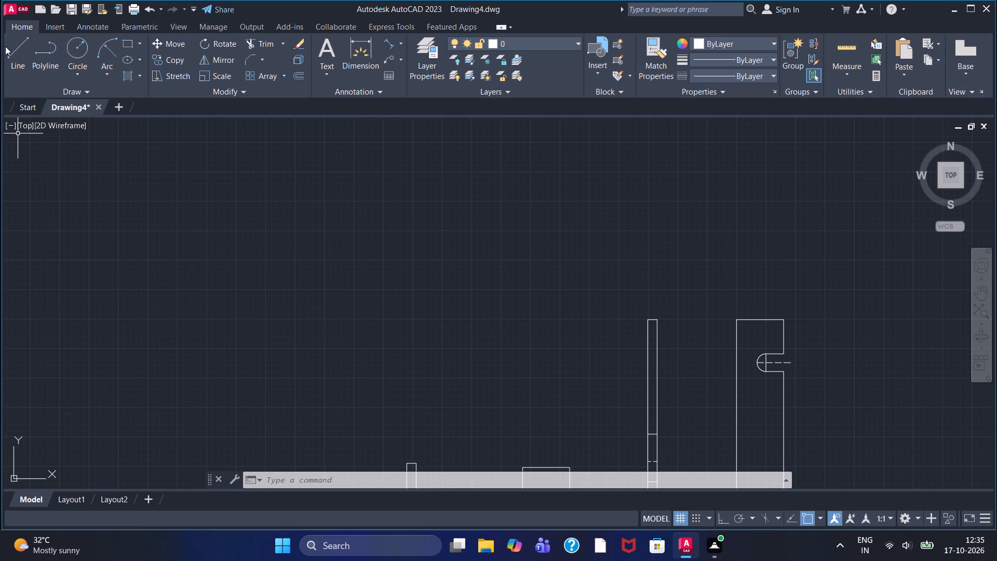
pyautogui.click(10, 44)
pyautogui.click(276, 301)
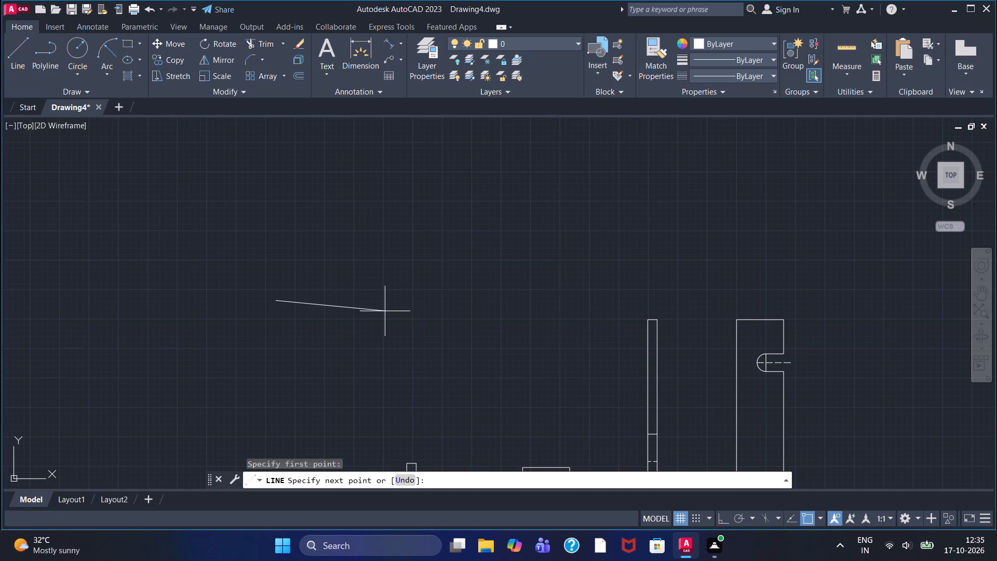
pyautogui.press('F8')
pyautogui.press('8')
pyautogui.press('0')
pyautogui.press('Return')
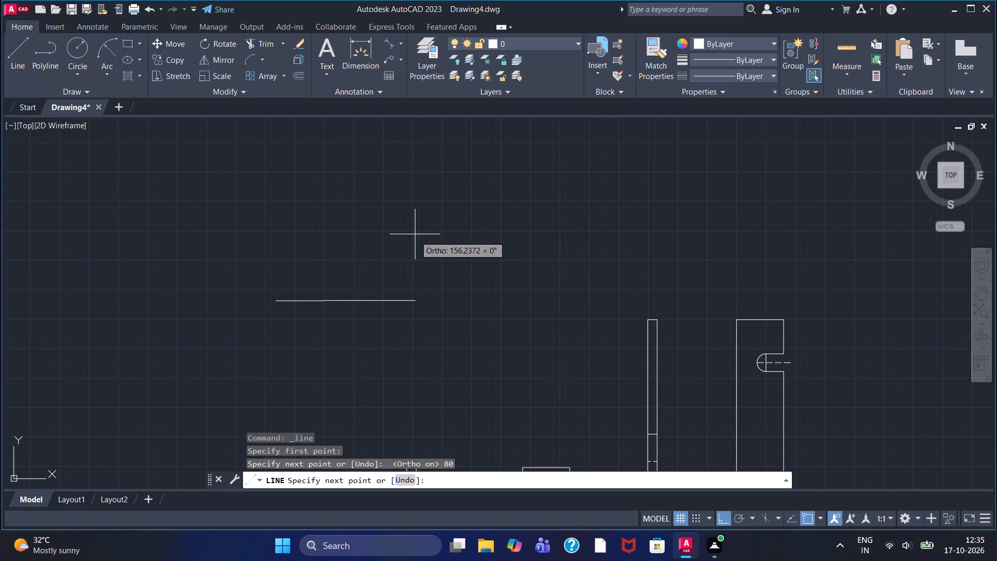
pyautogui.scroll(1, 356, 260)
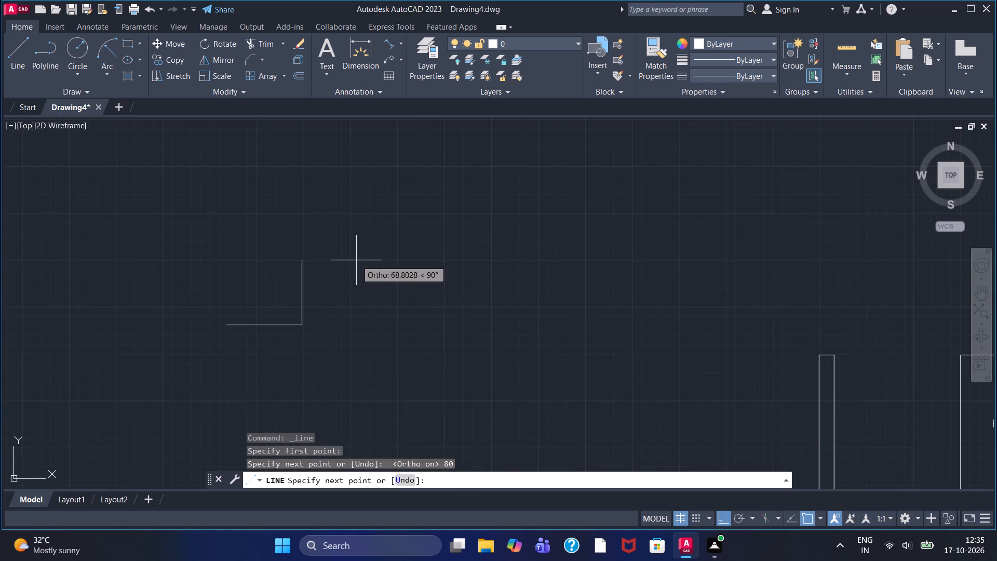
pyautogui.write('80')
pyautogui.press('Return')
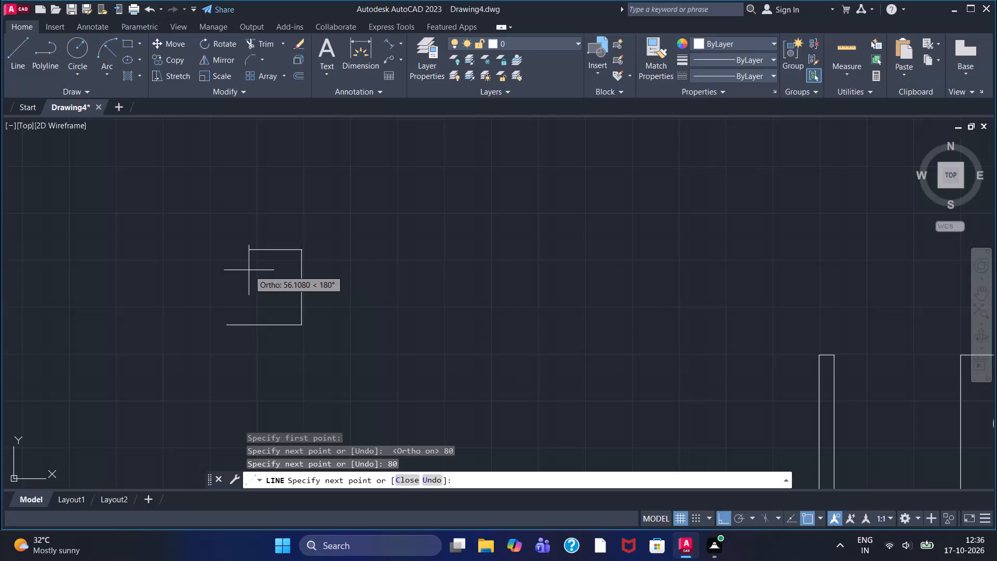
pyautogui.write('80')
pyautogui.press('Return')
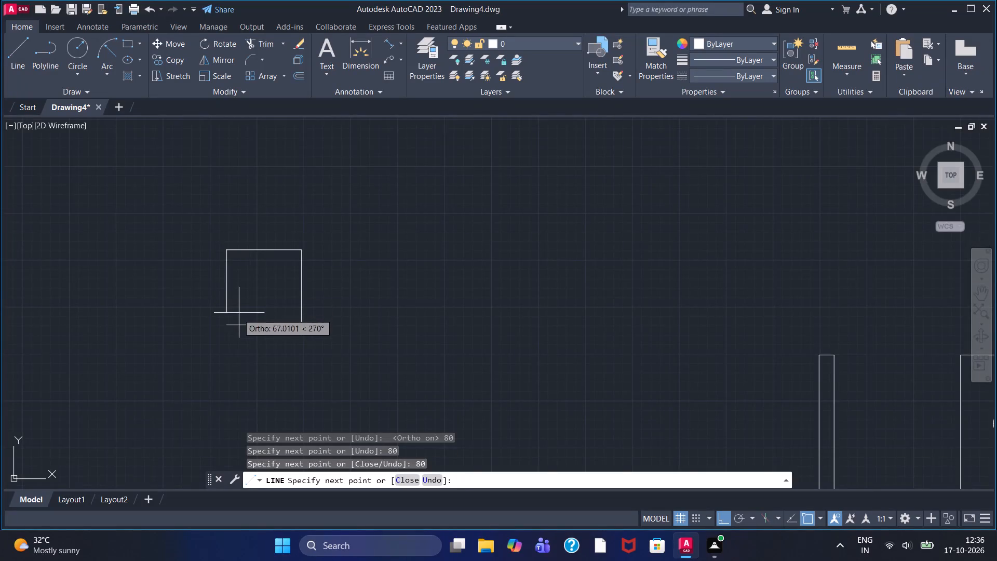
pyautogui.click(236, 326)
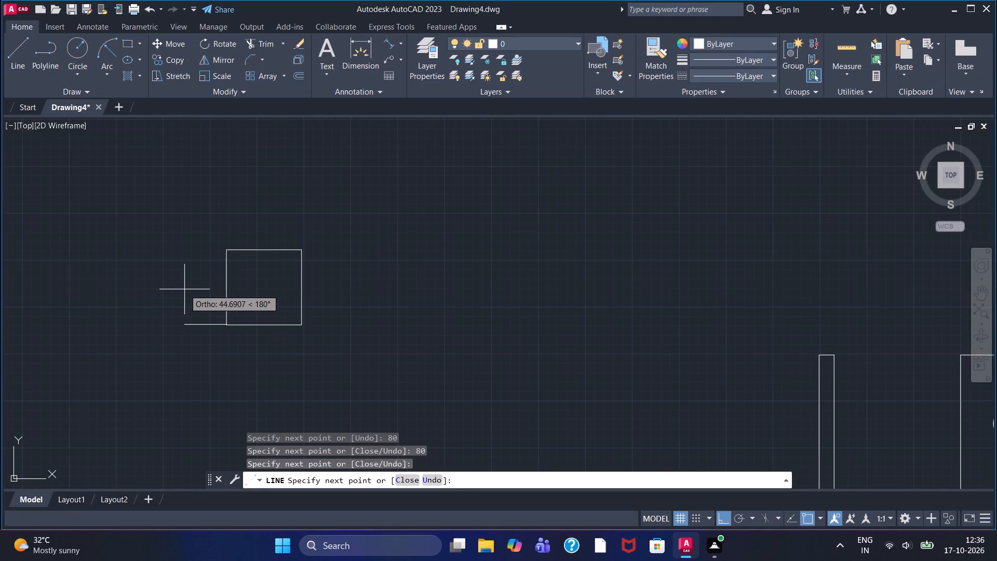
pyautogui.rightClick(184, 289)
pyautogui.click(196, 297)
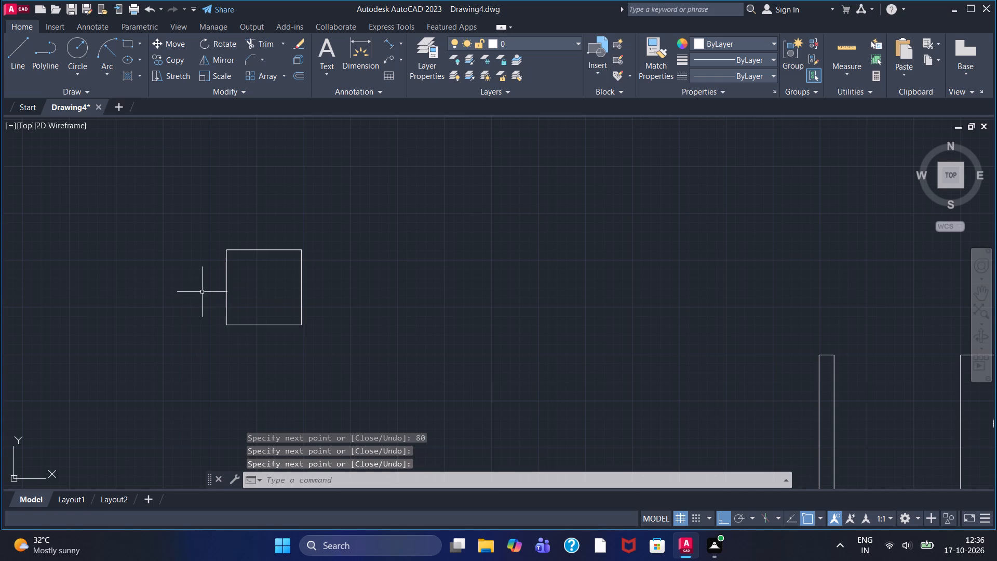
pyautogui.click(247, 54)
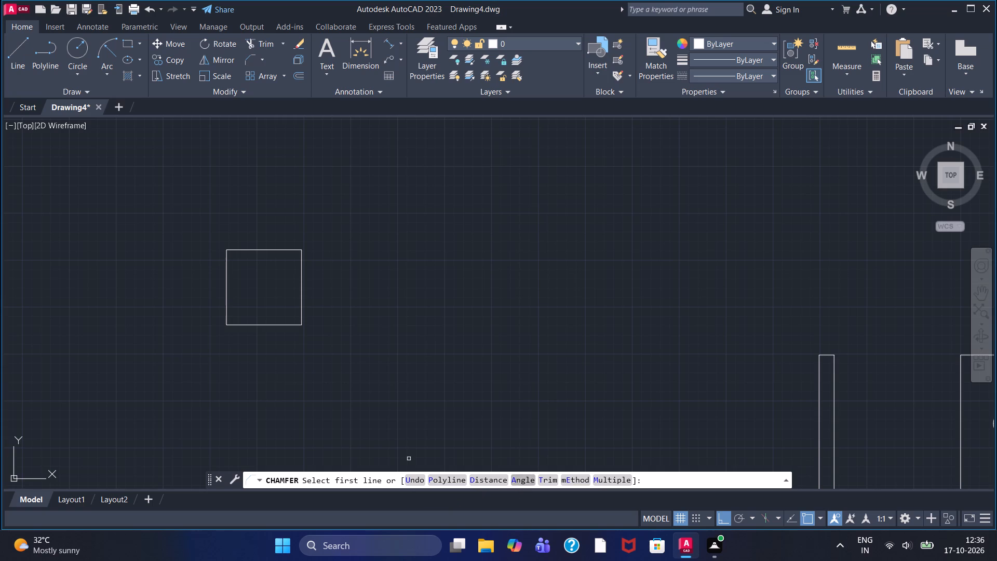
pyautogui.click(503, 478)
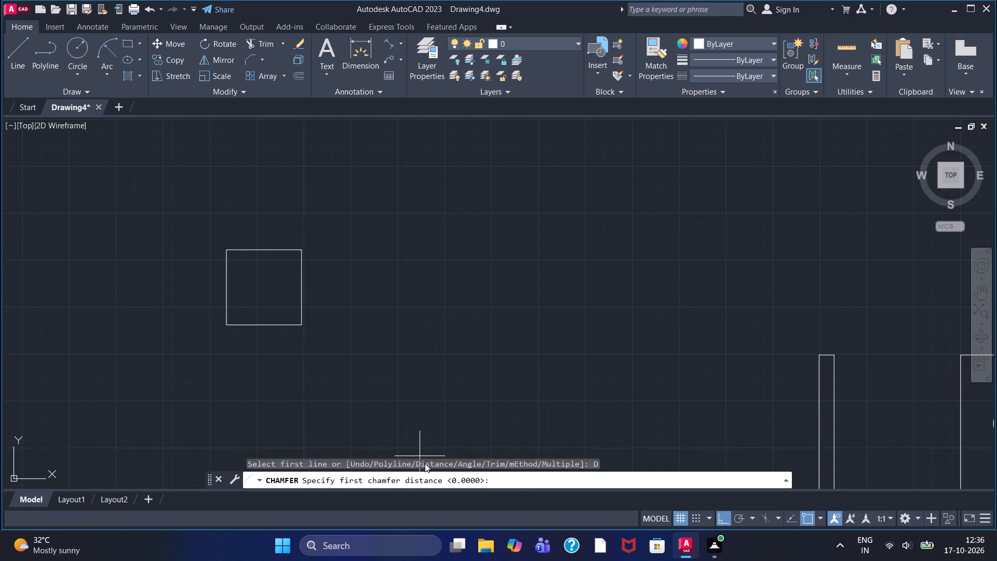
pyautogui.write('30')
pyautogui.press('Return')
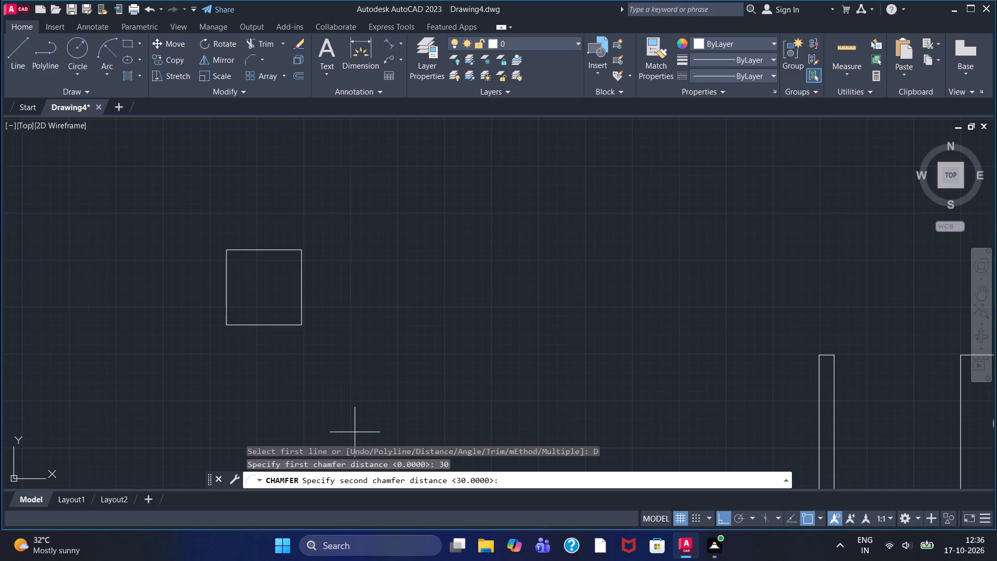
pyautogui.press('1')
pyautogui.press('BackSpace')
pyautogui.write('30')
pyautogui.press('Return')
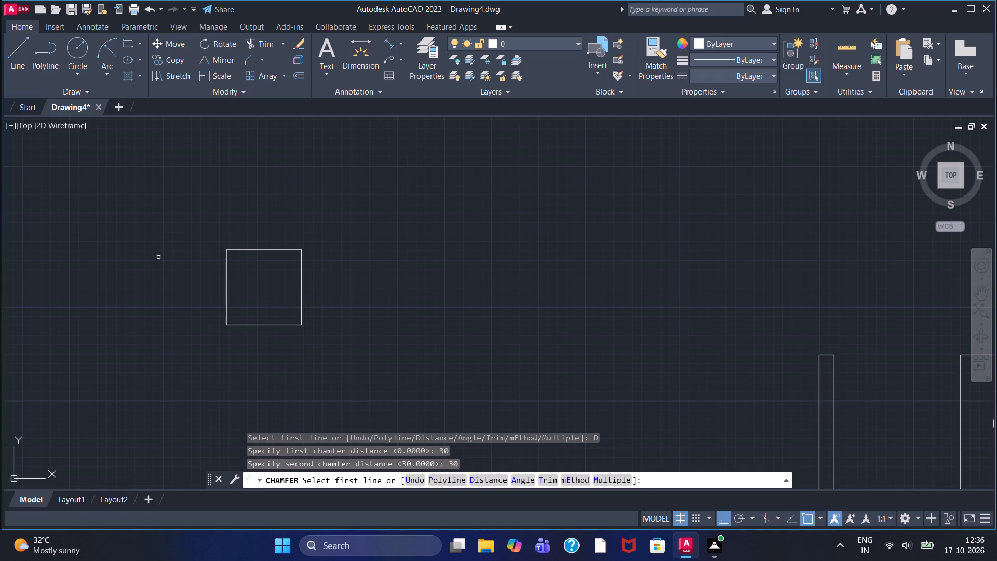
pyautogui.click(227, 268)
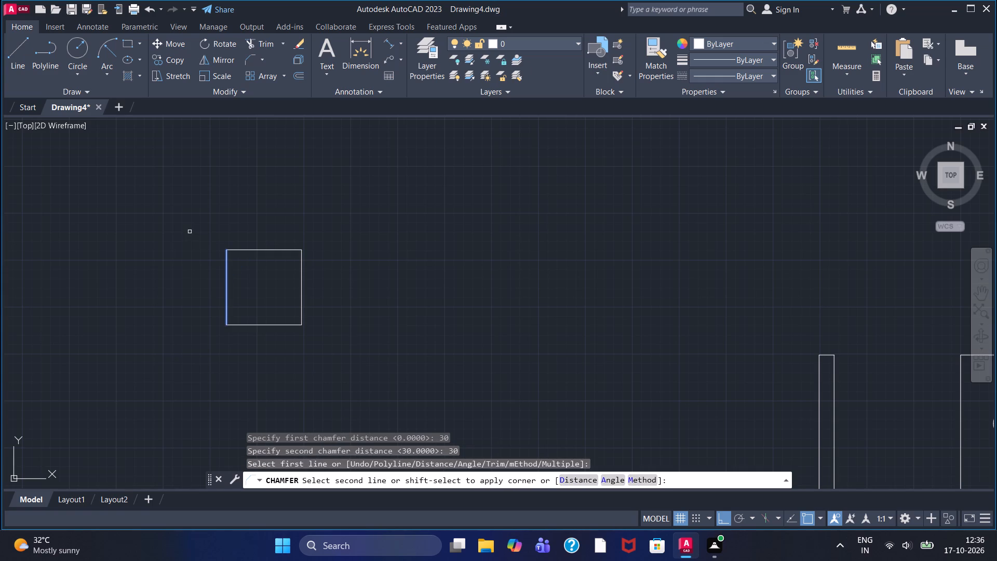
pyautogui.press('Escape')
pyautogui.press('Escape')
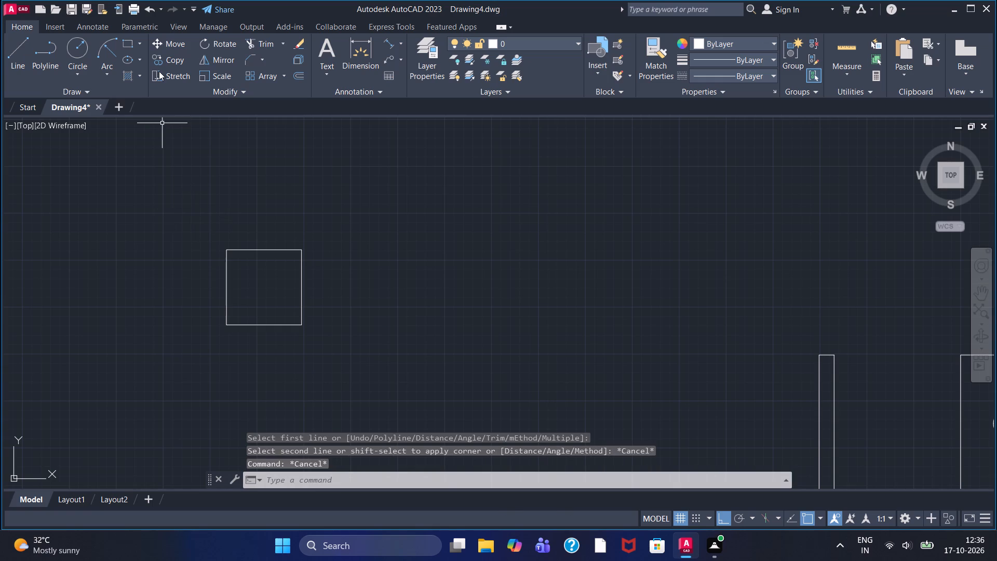
# Start Chamfer for the new square and open its first chamfer distance.
pyautogui.click(245, 61)
pyautogui.doubleClick(500, 475)
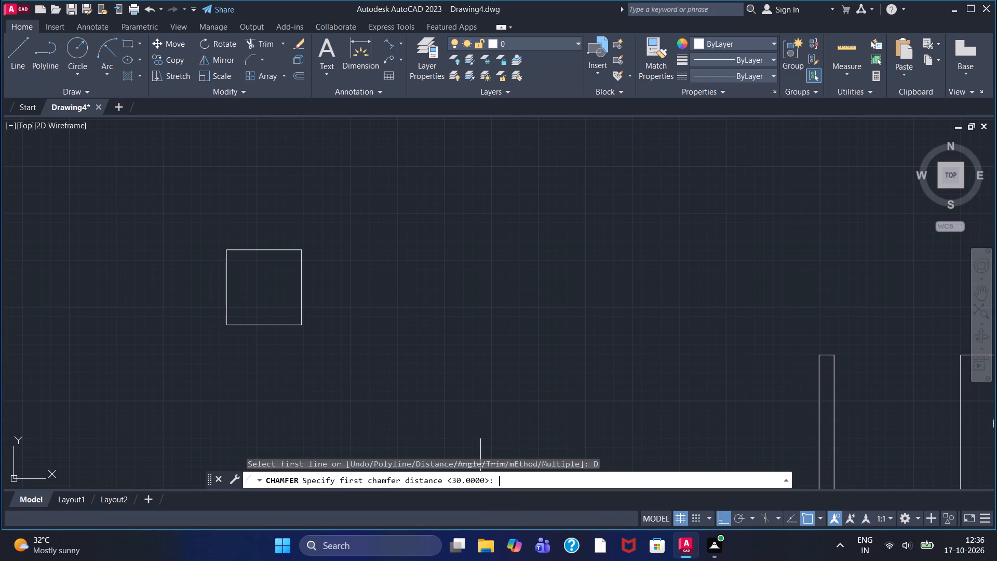
# Chamfer both upper corners of the 80 by 80 square with 15 by 15 distances.
pyautogui.write('15')
pyautogui.press('Return')
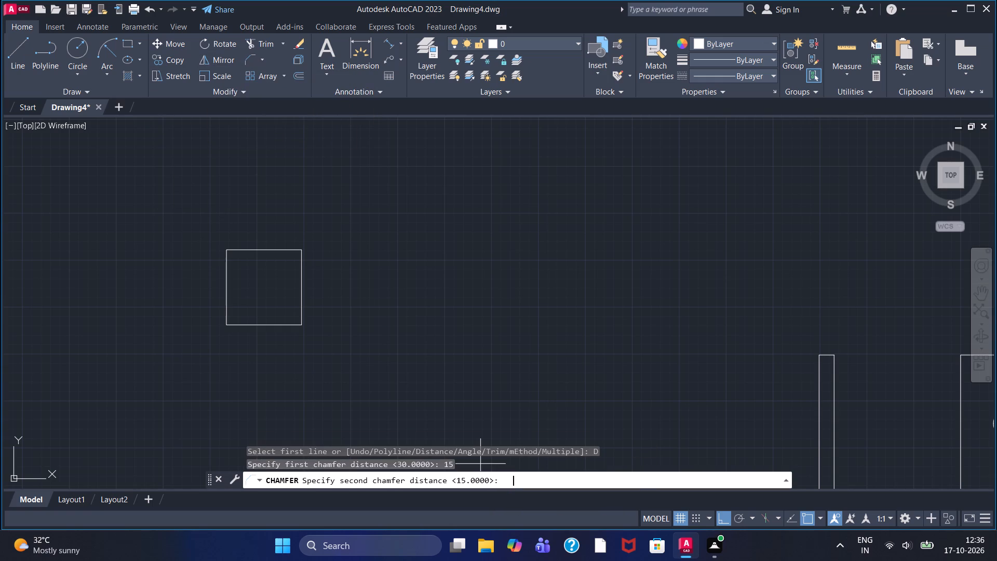
pyautogui.write('15')
pyautogui.press('Return')
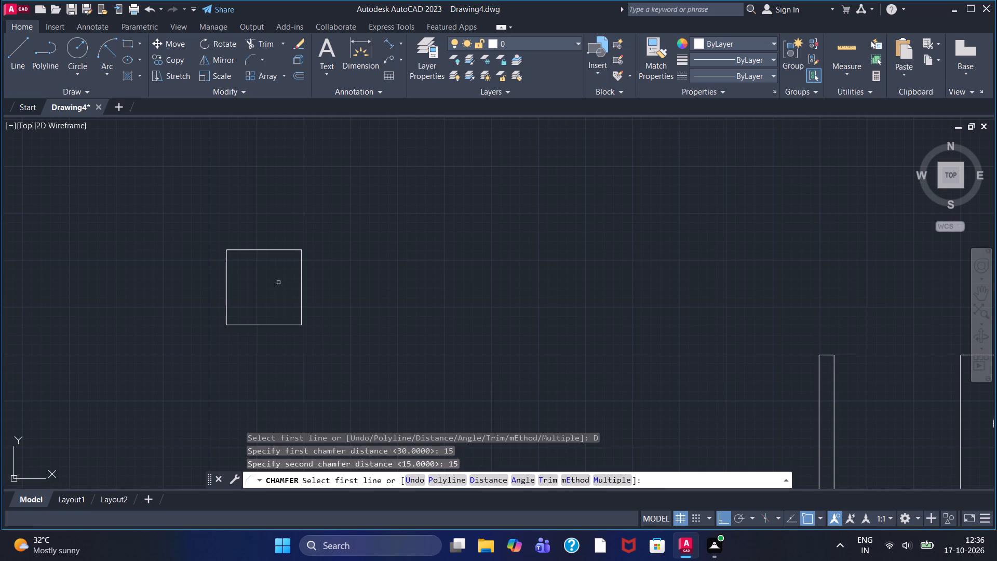
pyautogui.click(228, 262)
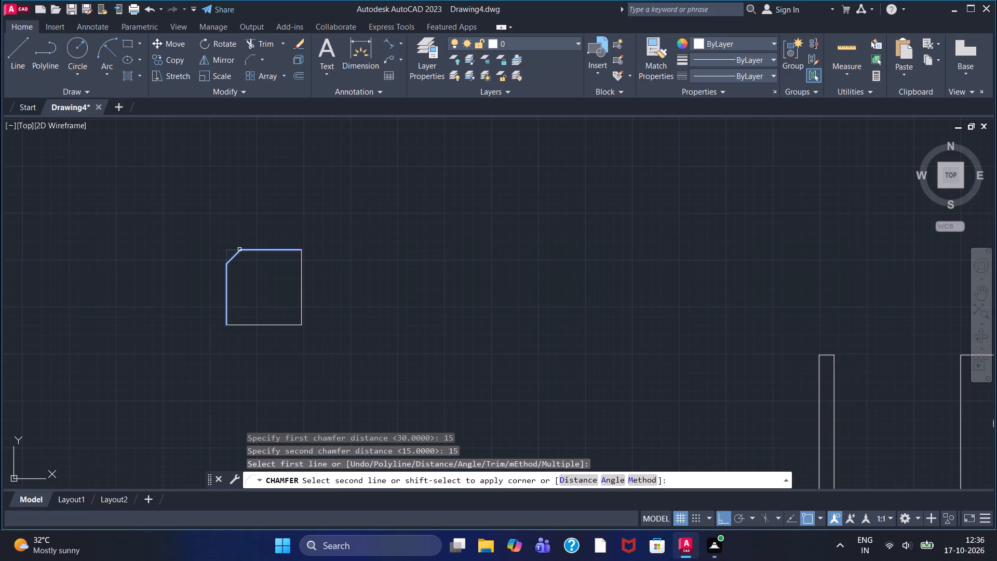
pyautogui.click(239, 249)
pyautogui.rightClick(310, 258)
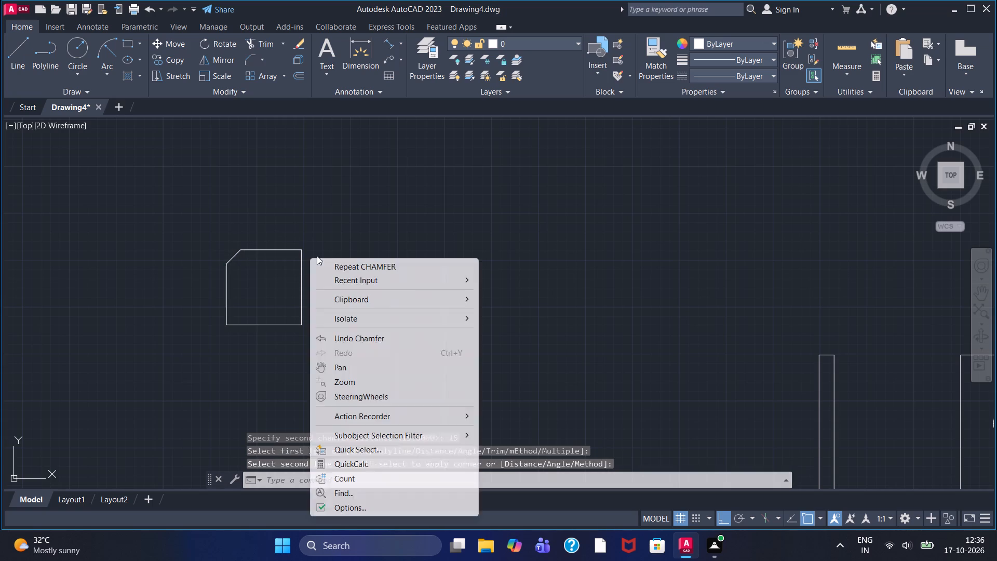
pyautogui.click(343, 263)
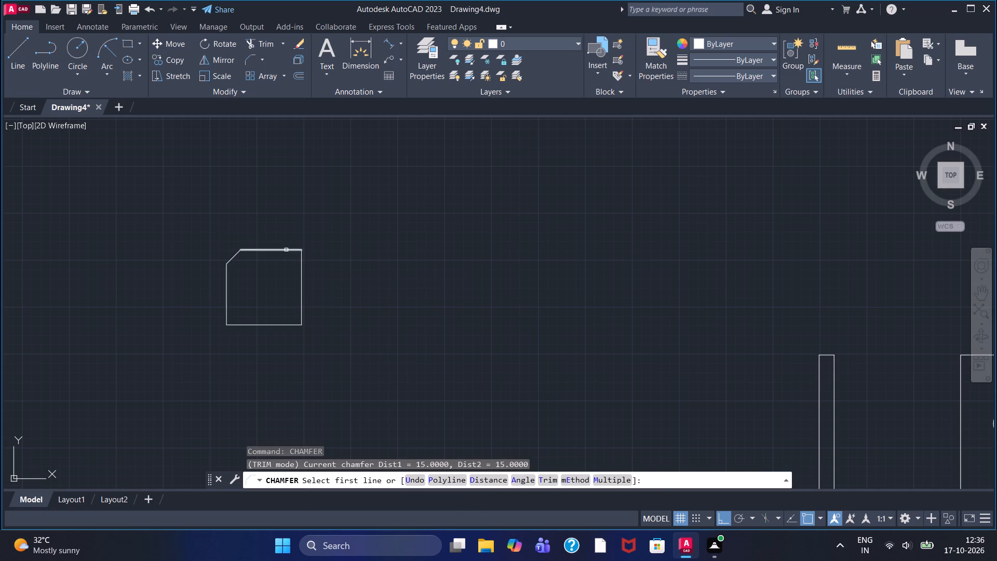
pyautogui.click(286, 250)
pyautogui.click(303, 260)
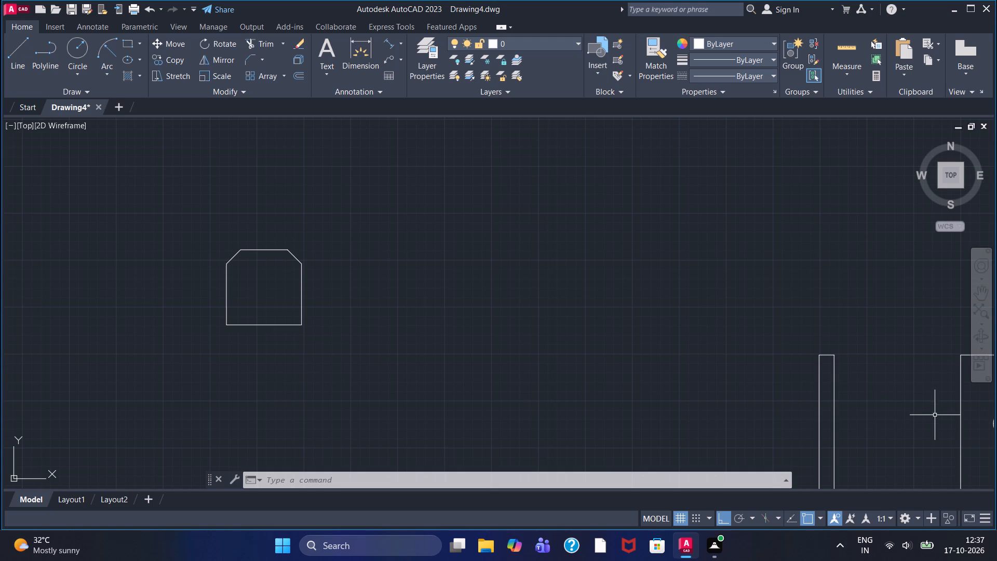
# Draw locating lines from the chamfered plate's lower-left corner: 38 up its left edge, and a short horizontal inward.
pyautogui.click(12, 56)
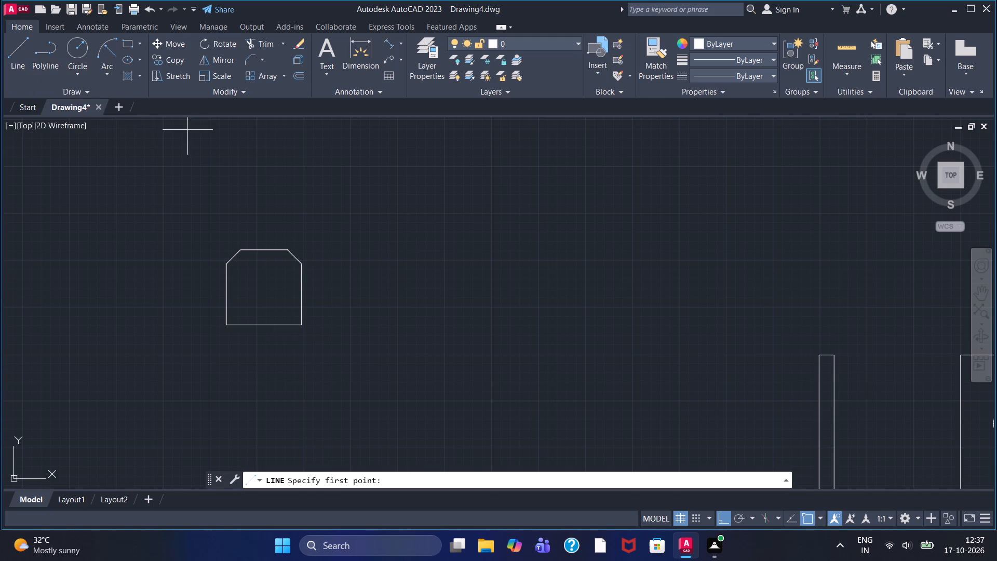
pyautogui.click(224, 327)
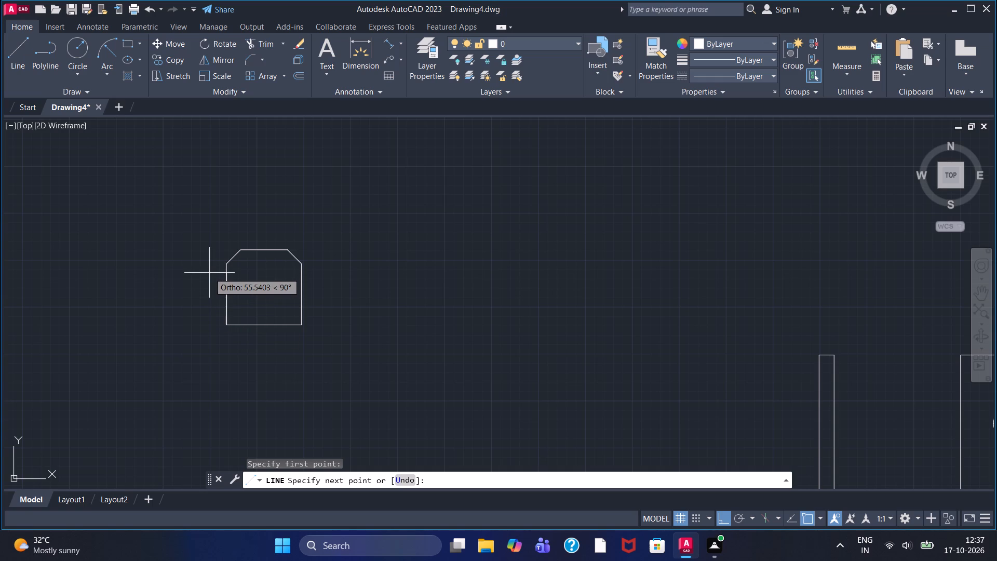
pyautogui.write('38')
pyautogui.press('Return')
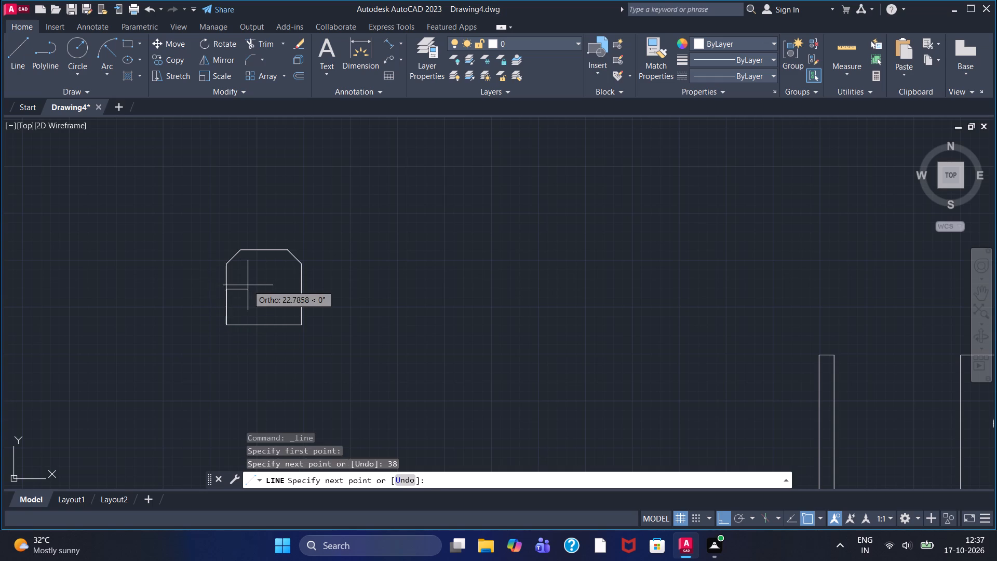
pyautogui.click(256, 286)
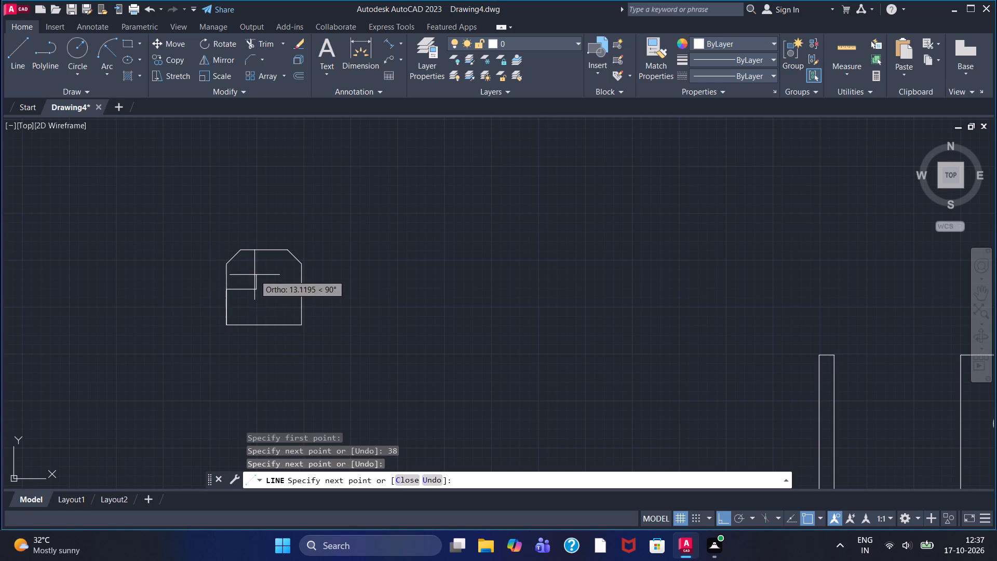
pyautogui.rightClick(254, 274)
pyautogui.click(270, 278)
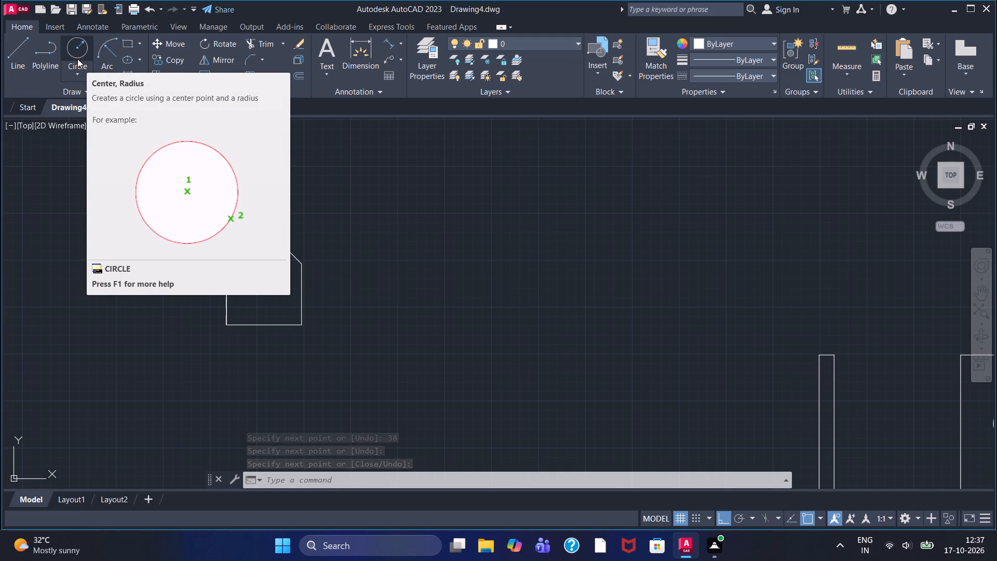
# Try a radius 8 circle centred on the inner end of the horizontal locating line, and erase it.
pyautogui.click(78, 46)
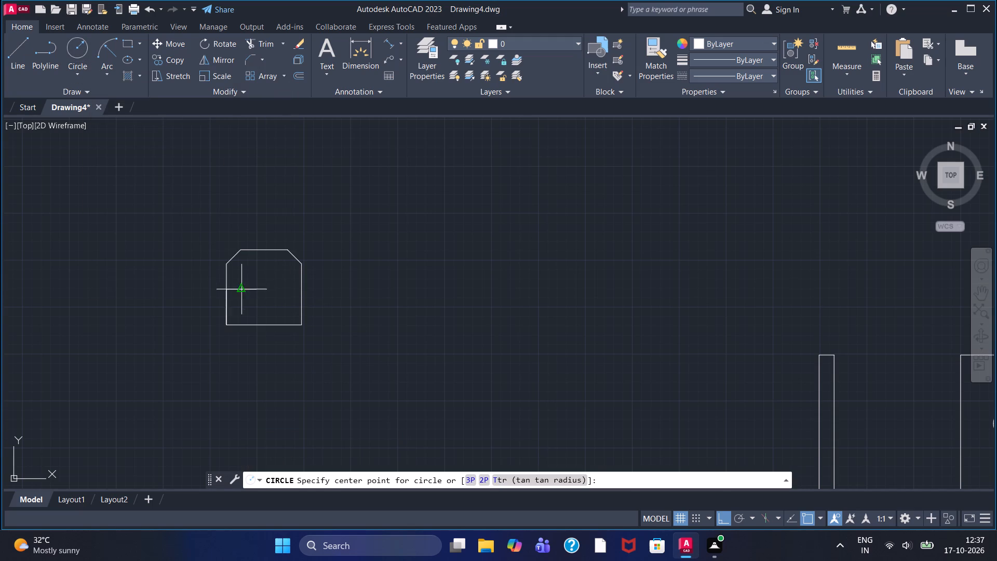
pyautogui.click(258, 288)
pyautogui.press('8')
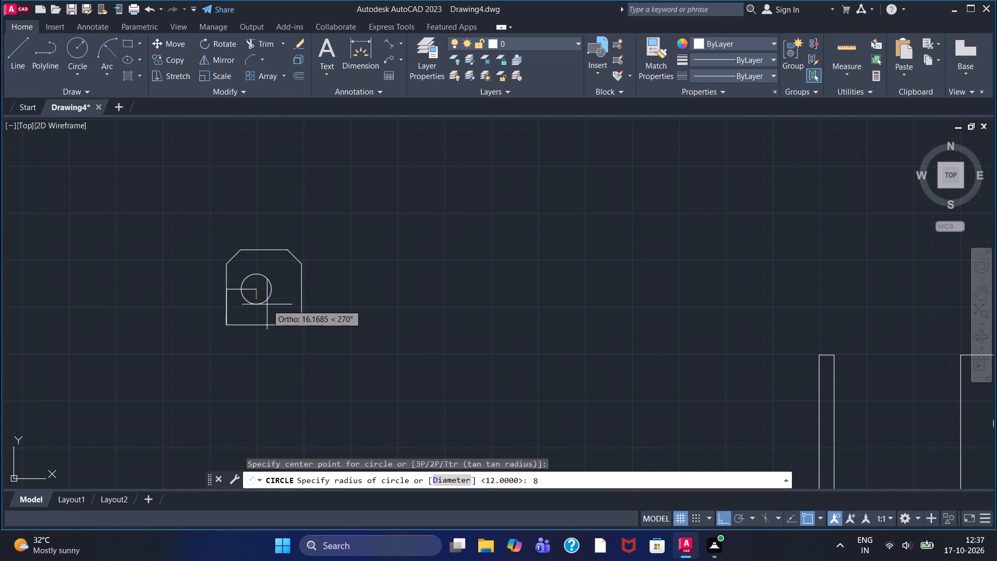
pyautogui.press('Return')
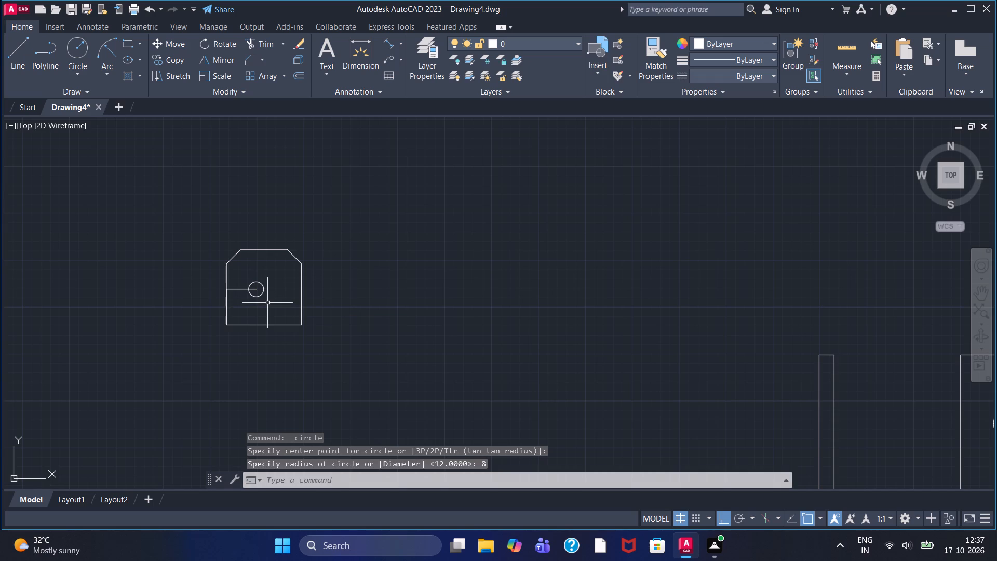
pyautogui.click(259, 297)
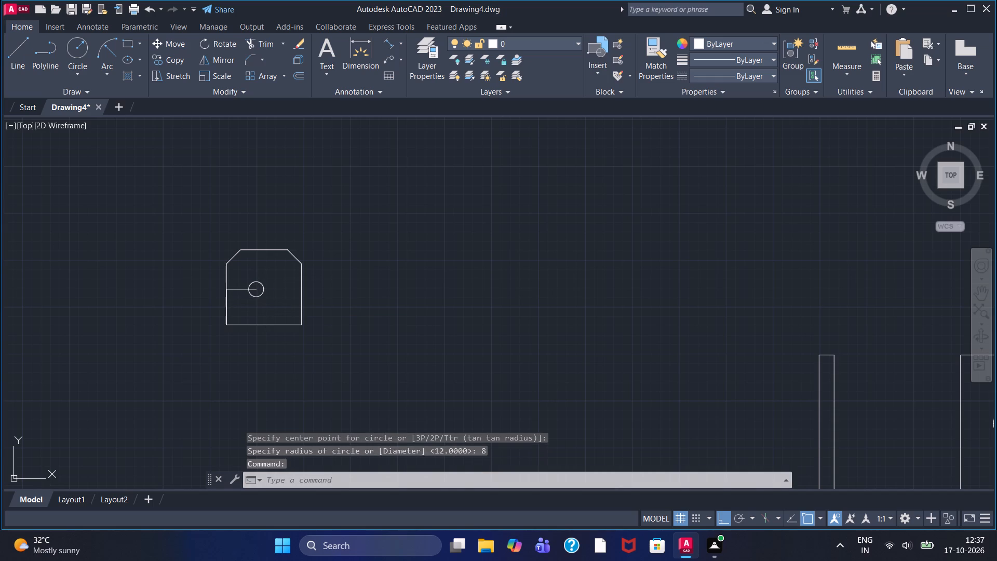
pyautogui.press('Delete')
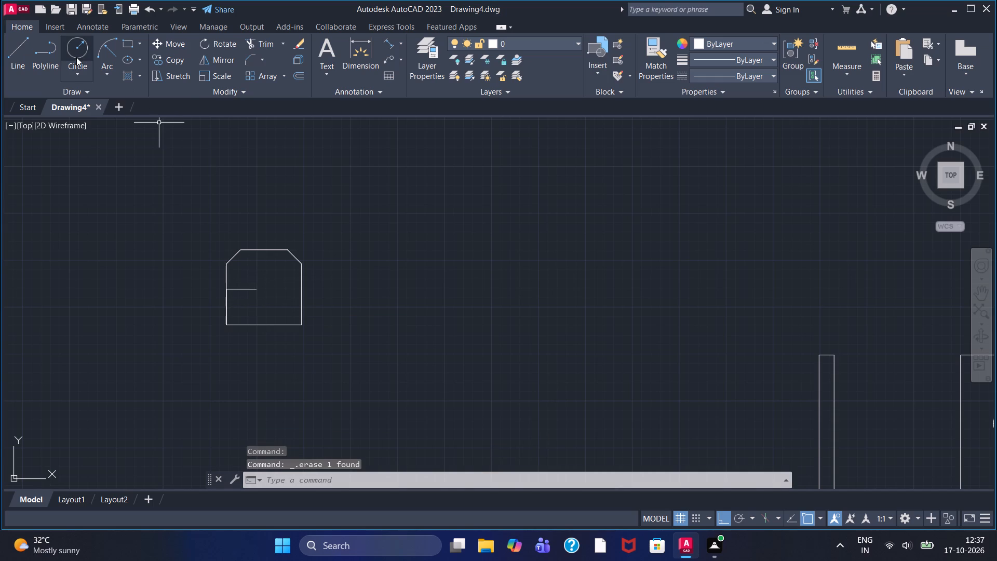
# Draw a radius 16 circle centred on the inner end of the horizontal locating line.
pyautogui.click(76, 57)
pyautogui.click(257, 293)
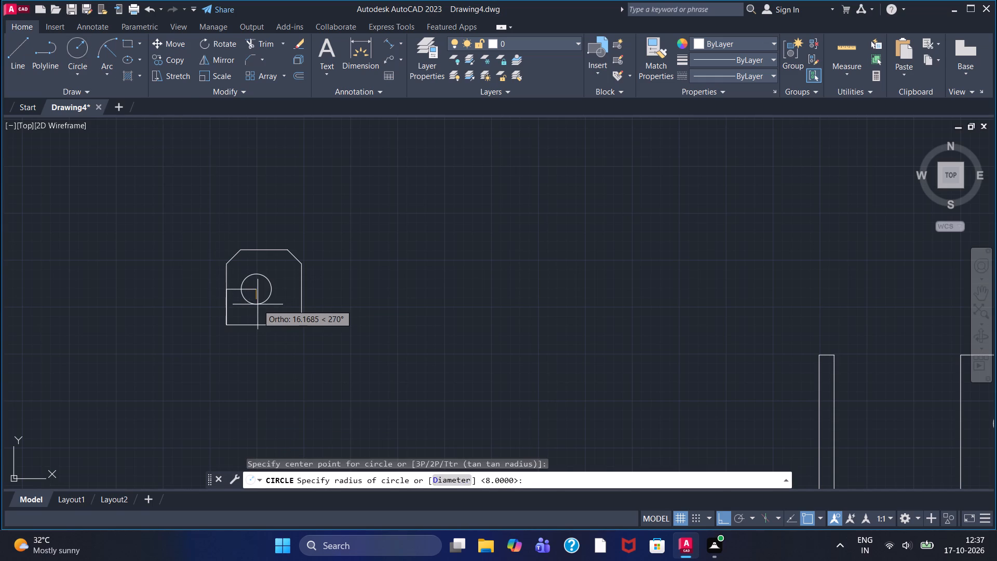
pyautogui.write('16')
pyautogui.press('Return')
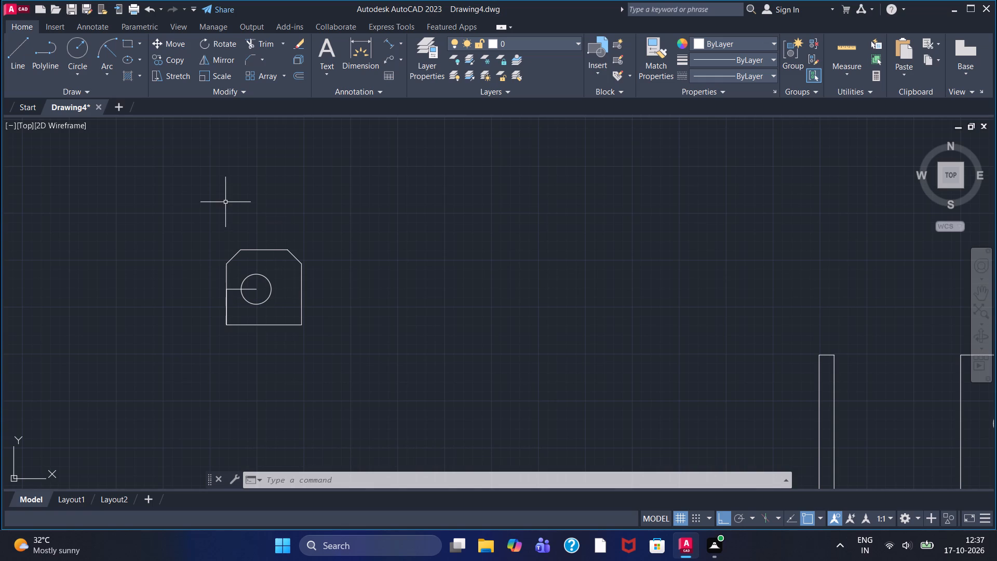
# Above the chamfered plate, draw an 80 horizontal line and an 80 vertical line up from its right end, and erase the horizontal one.
pyautogui.click(9, 55)
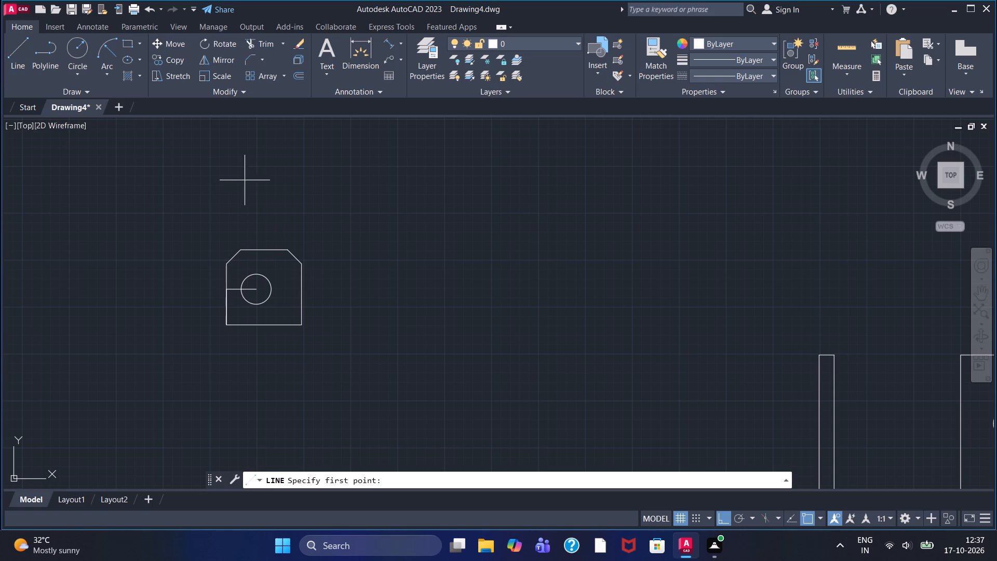
pyautogui.click(218, 213)
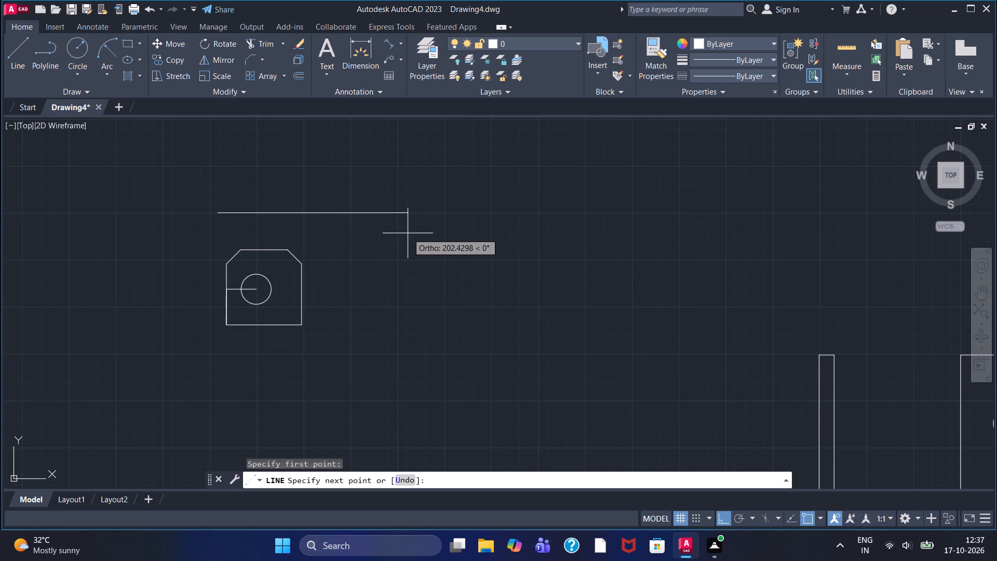
pyautogui.write('80')
pyautogui.press('Return')
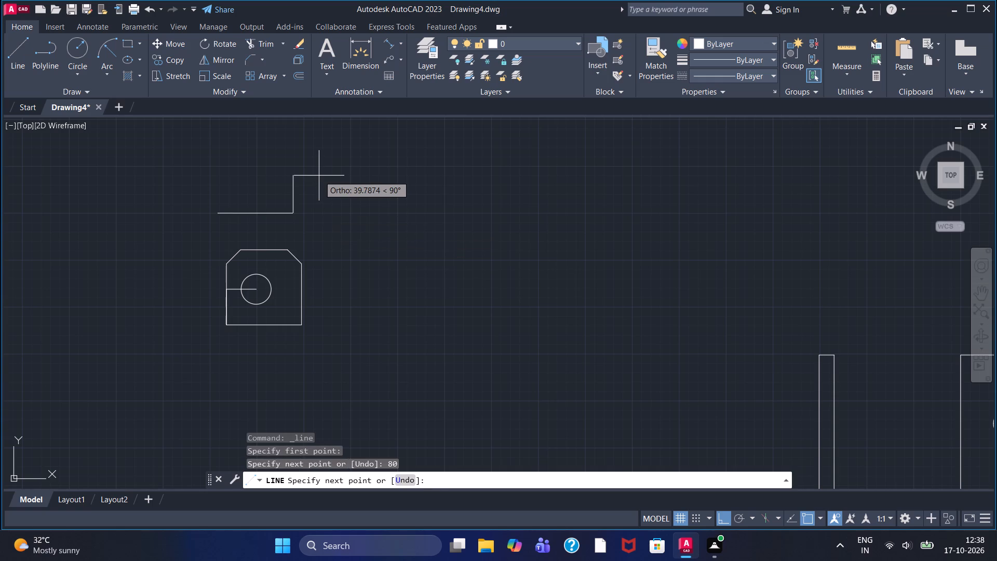
pyautogui.write('80')
pyautogui.press('Return')
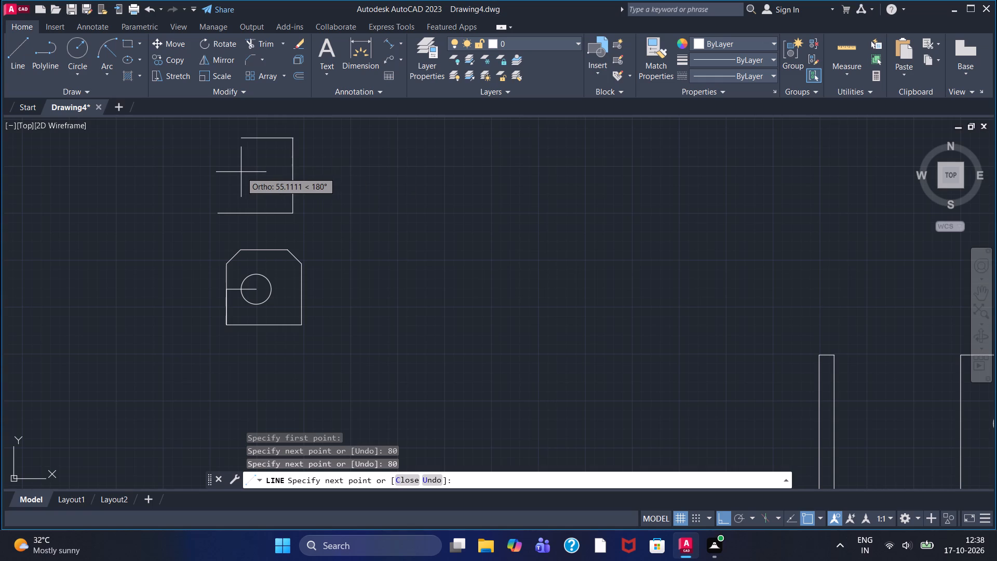
pyautogui.press('Escape')
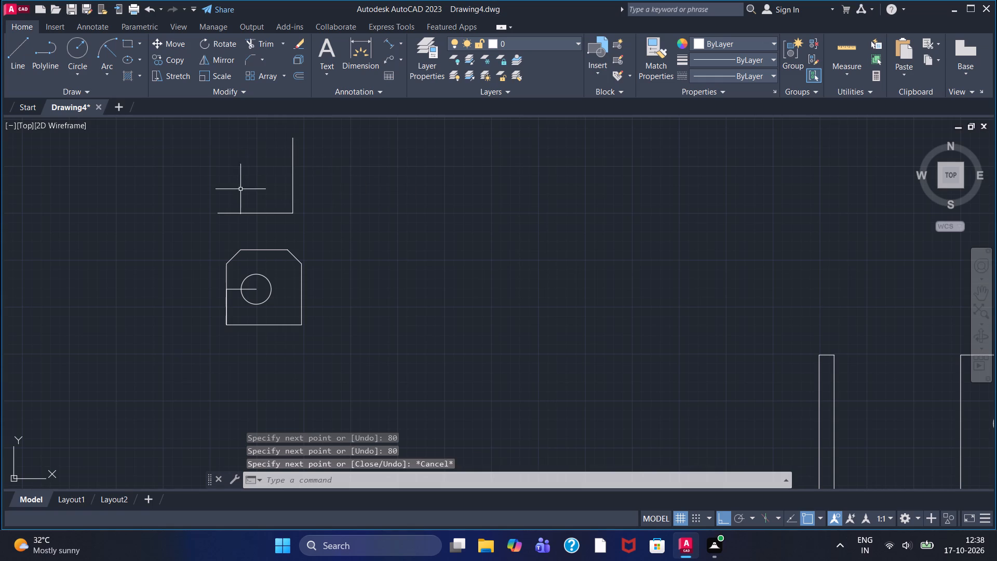
pyautogui.click(259, 214)
pyautogui.press('Delete')
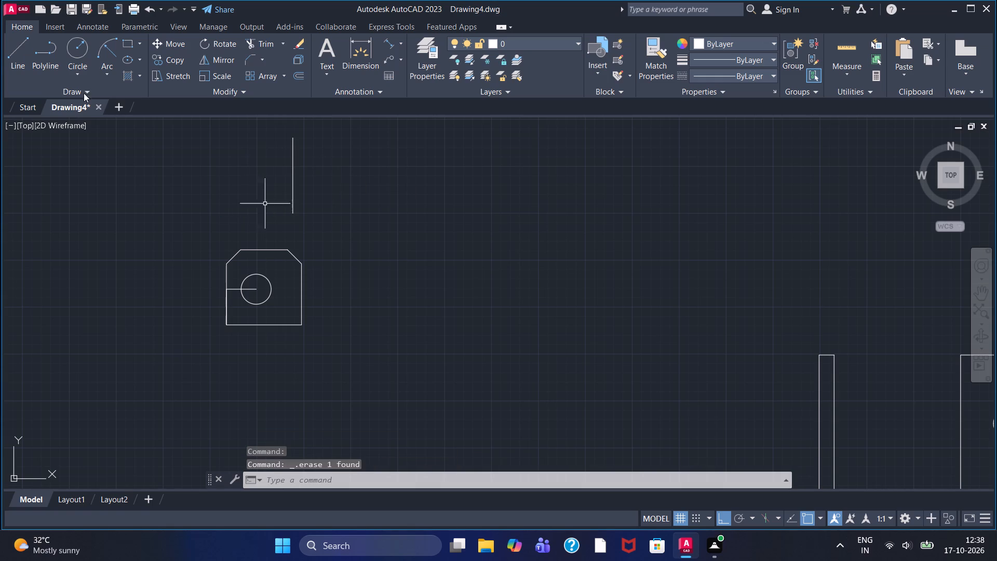
# From the vertical line's lower end, draw lines 100 left, 80 up and 100 right to complete a 100 by 80 rectangle.
pyautogui.click(13, 53)
pyautogui.click(288, 218)
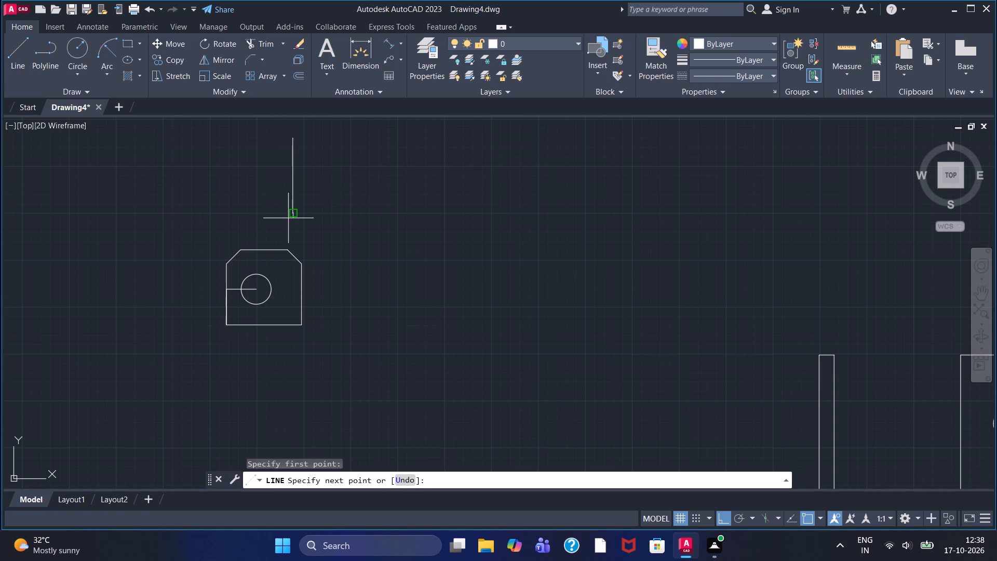
pyautogui.write('100')
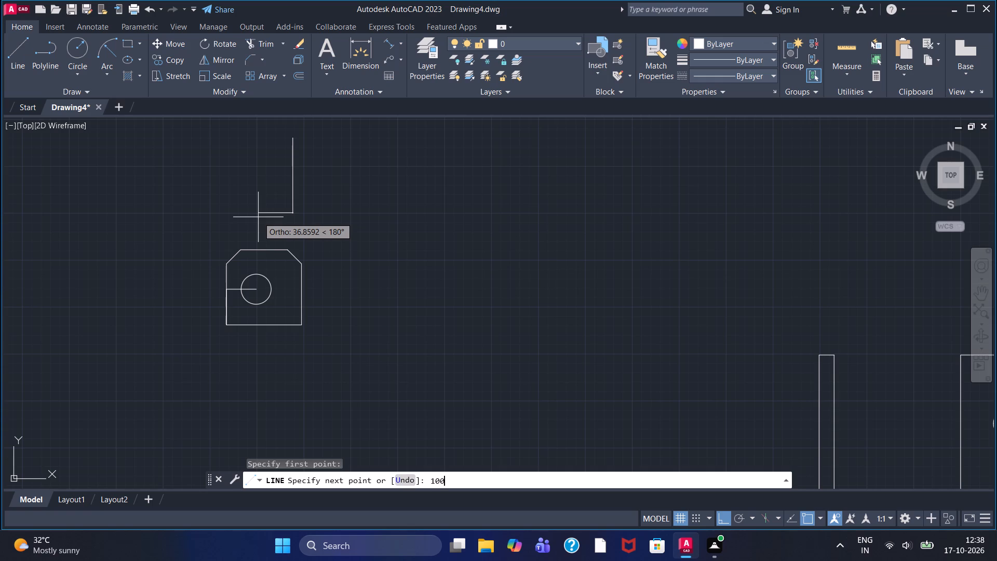
pyautogui.press('Return')
pyautogui.write('80')
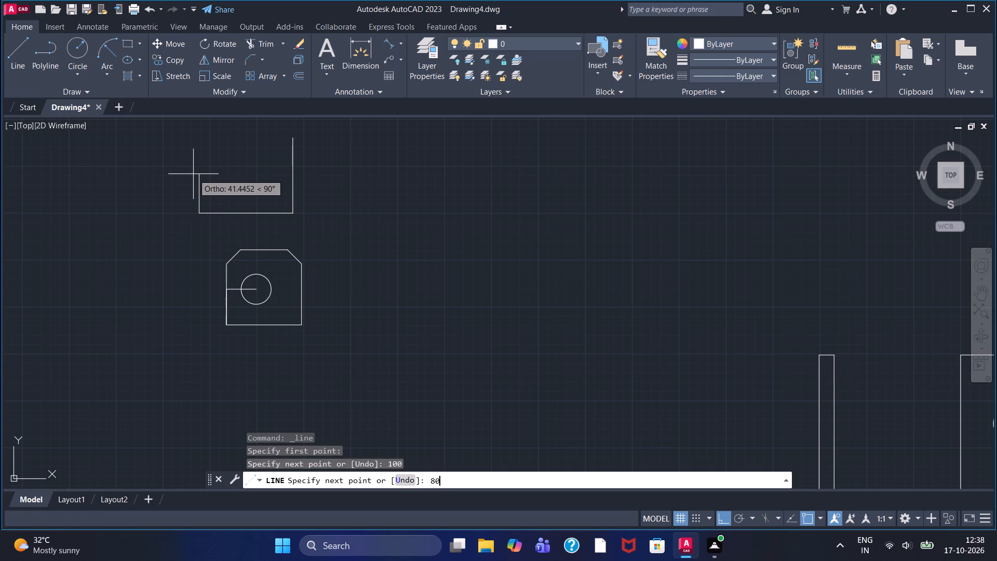
pyautogui.press('Return')
pyautogui.write('100')
pyautogui.press('Return')
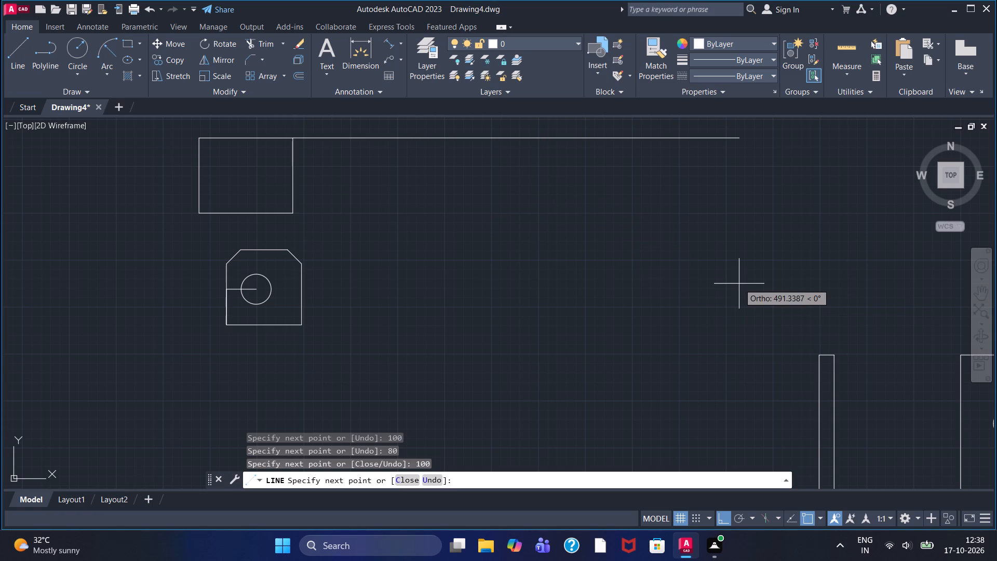
pyautogui.rightClick(455, 213)
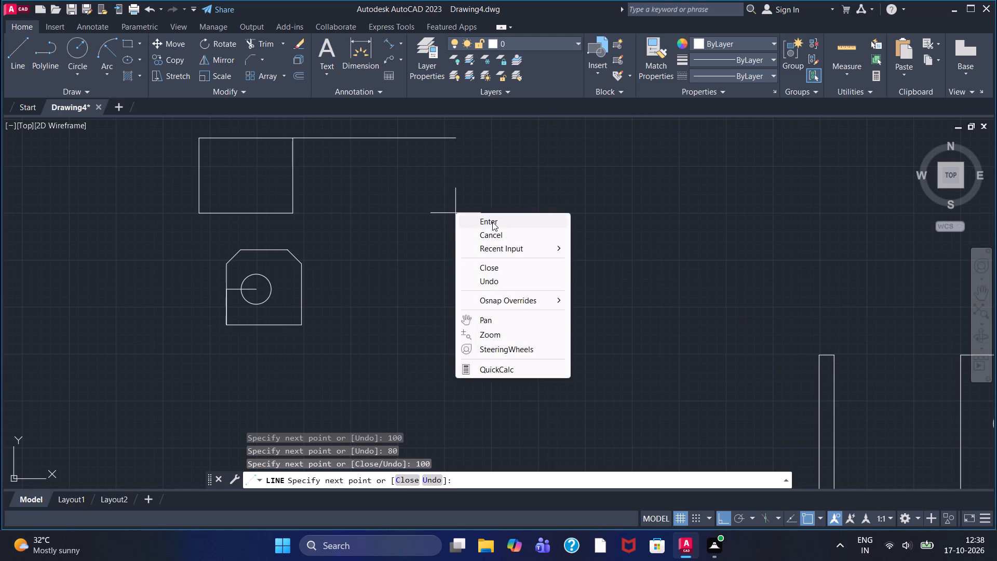
pyautogui.click(492, 222)
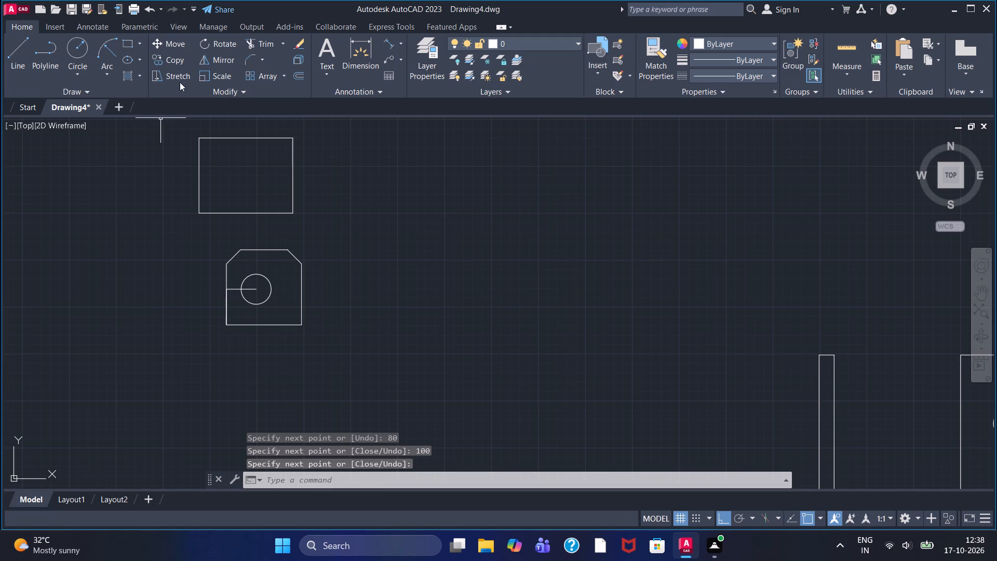
# Chamfer the 100 by 80 rectangle's upper-left corner using the Angle option, with length 14 and angle 45.
pyautogui.click(249, 58)
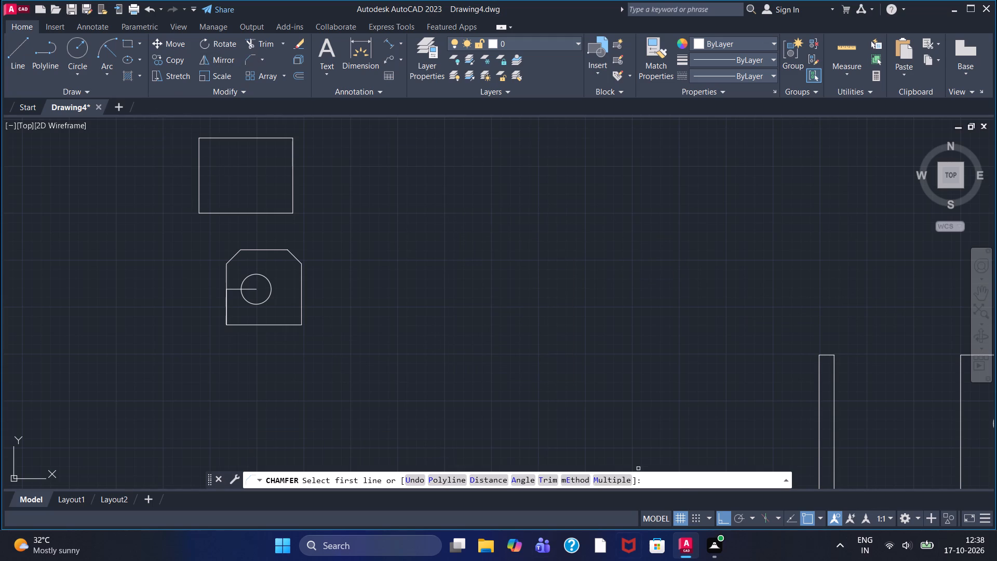
pyautogui.click(532, 479)
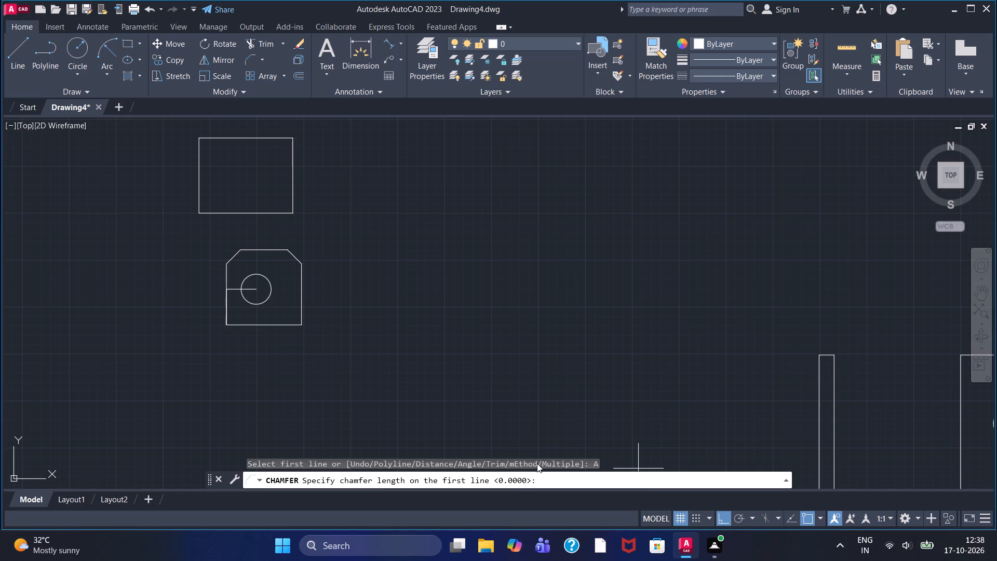
pyautogui.write('14')
pyautogui.press('Return')
pyautogui.press('4')
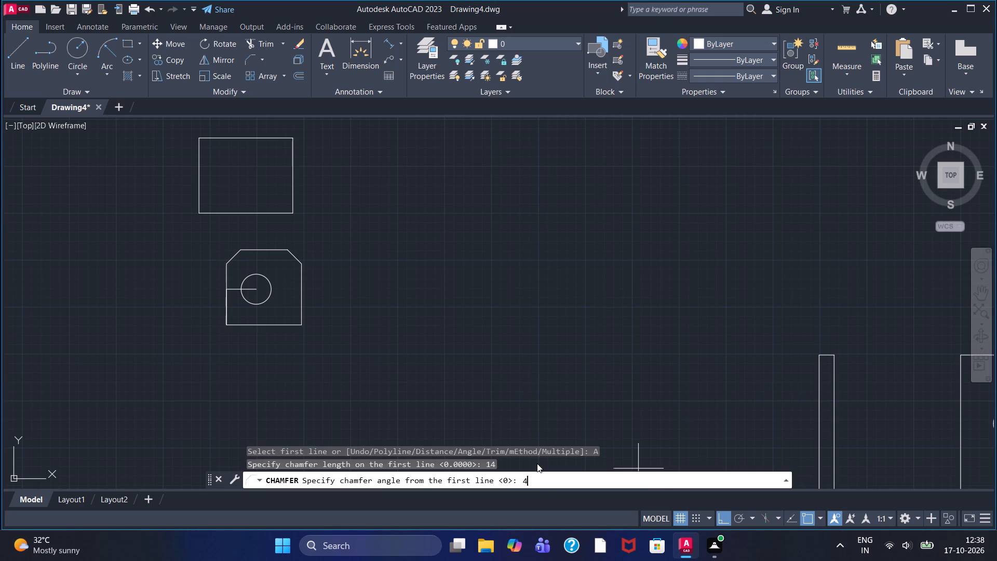
pyautogui.press('5')
pyautogui.press('Return')
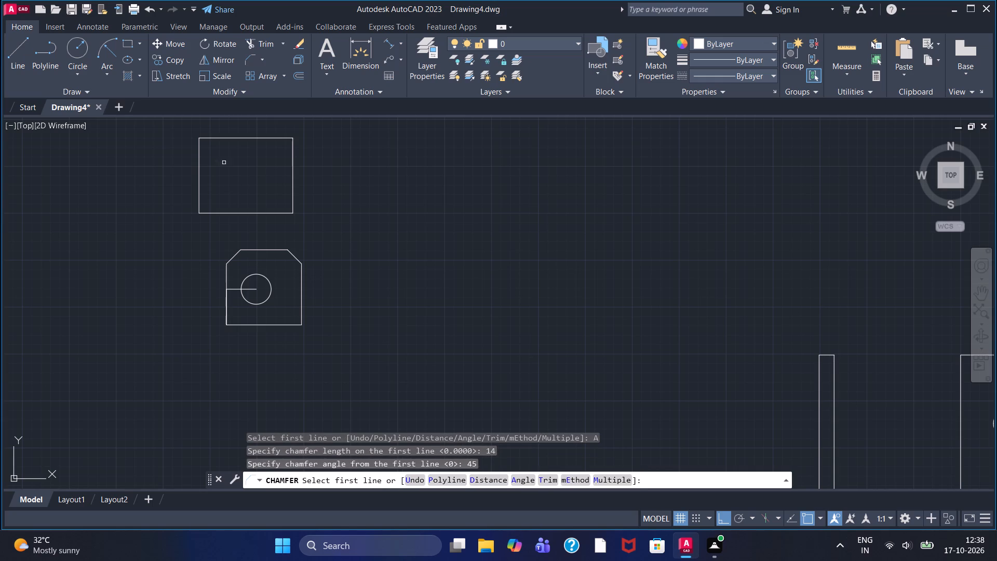
pyautogui.click(198, 154)
pyautogui.click(212, 138)
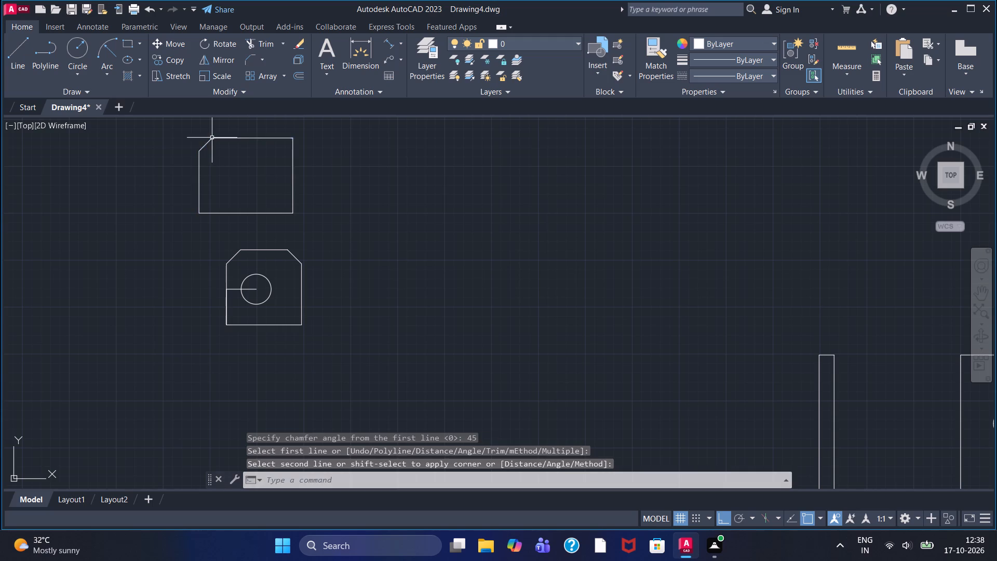
# Chamfer the 100 by 80 rectangle's upper-right corner with length 14 and angle 45.
pyautogui.rightClick(278, 192)
pyautogui.click(322, 203)
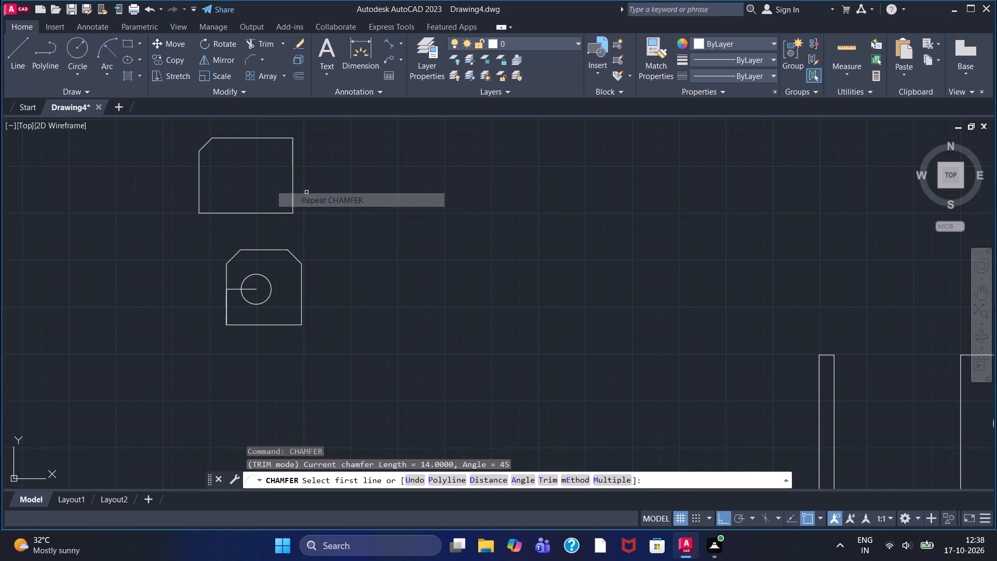
pyautogui.click(293, 152)
pyautogui.click(288, 138)
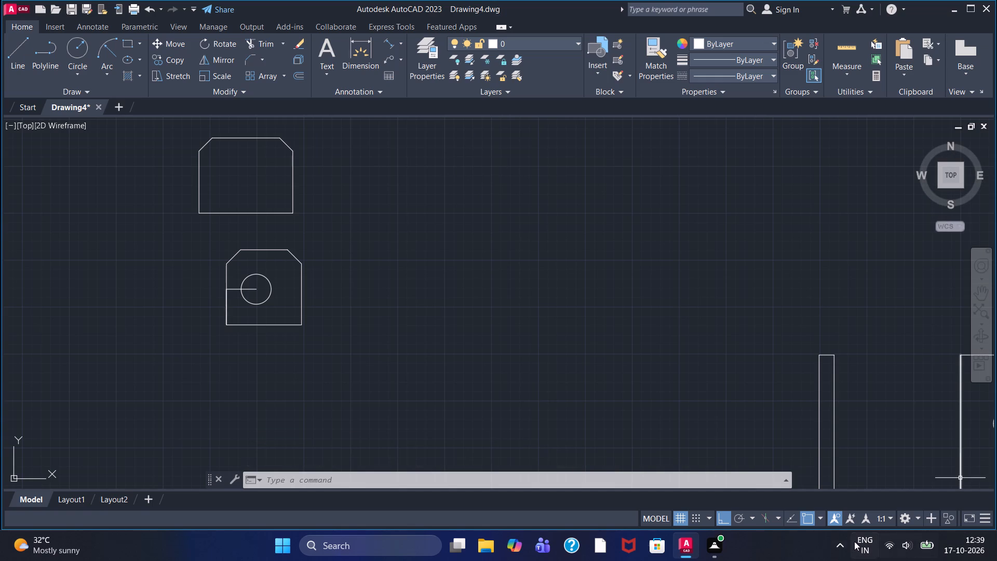
# From the 100 by 80 plate's lower-left corner, draw locating lines 30 right along the base and 38 up.
pyautogui.click(13, 52)
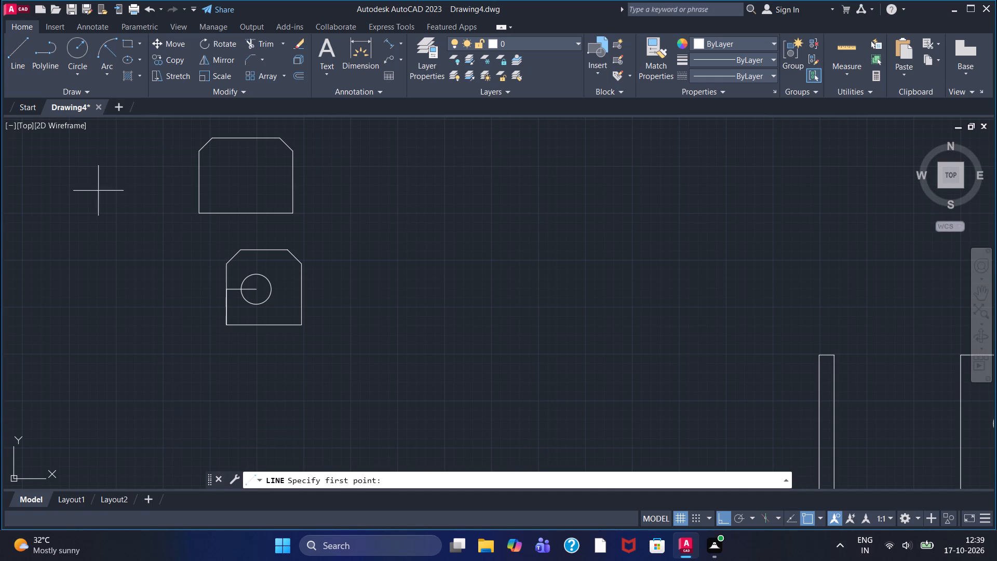
pyautogui.click(197, 212)
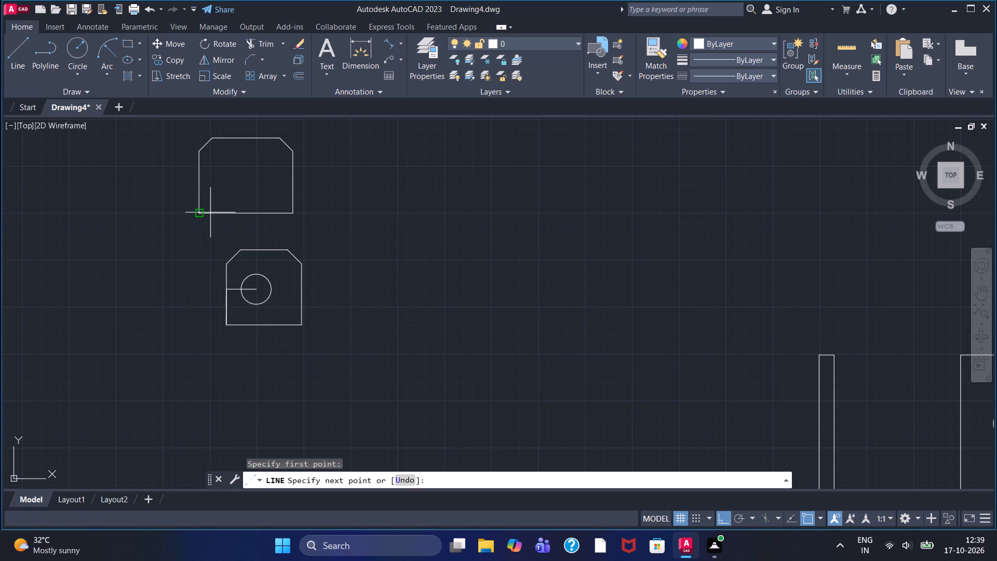
pyautogui.write('30')
pyautogui.press('Return')
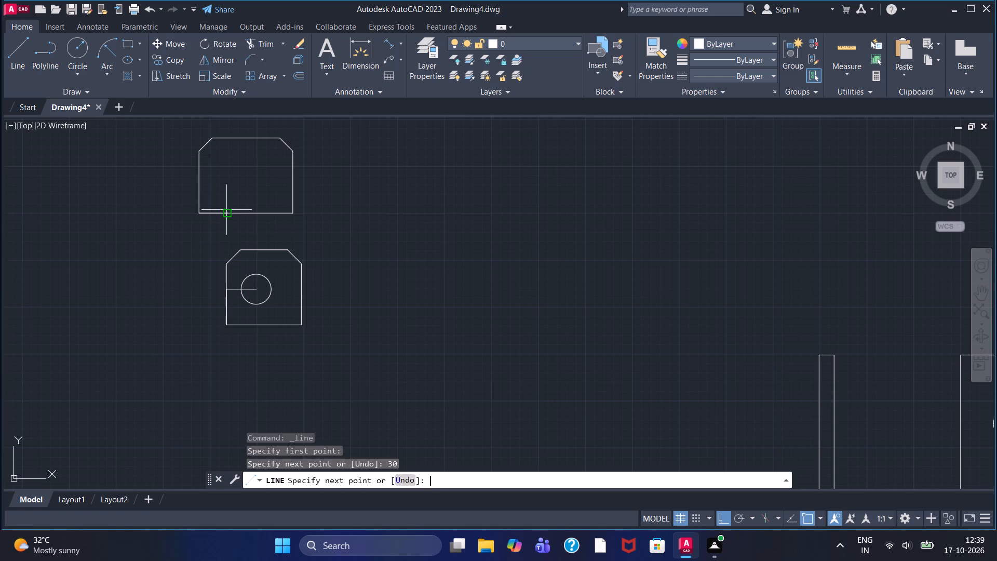
pyautogui.write('38')
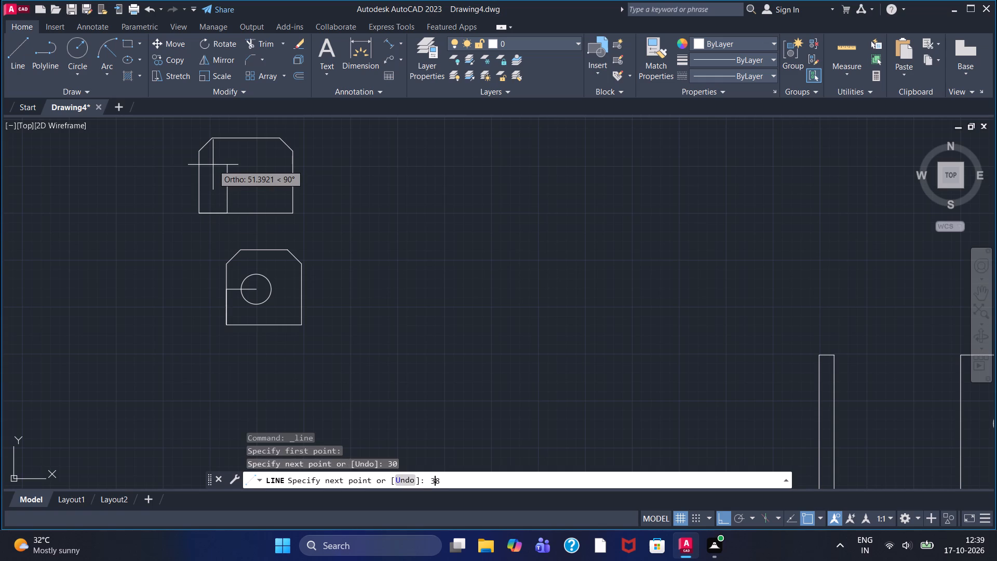
pyautogui.press('Return')
pyautogui.rightClick(213, 165)
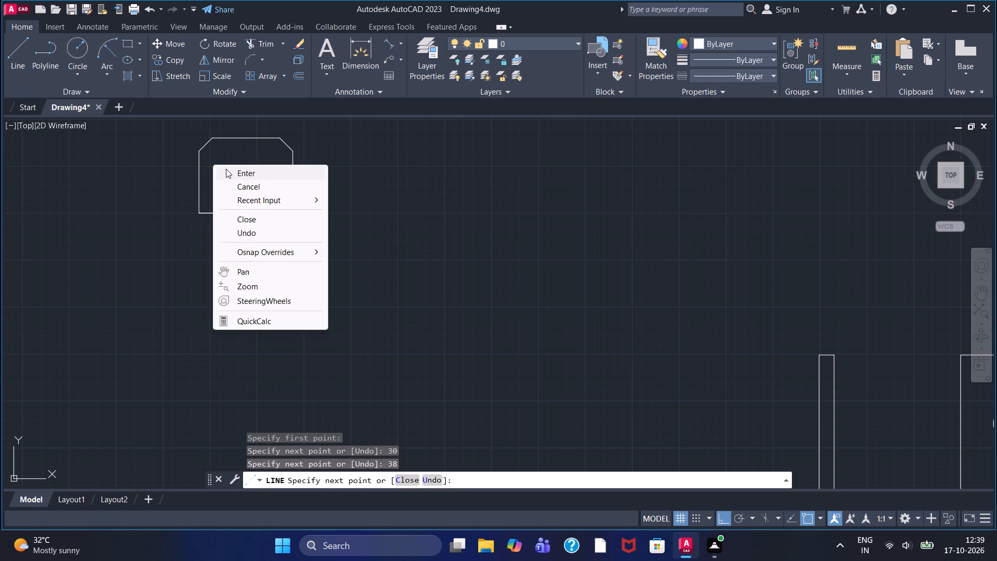
pyautogui.click(226, 169)
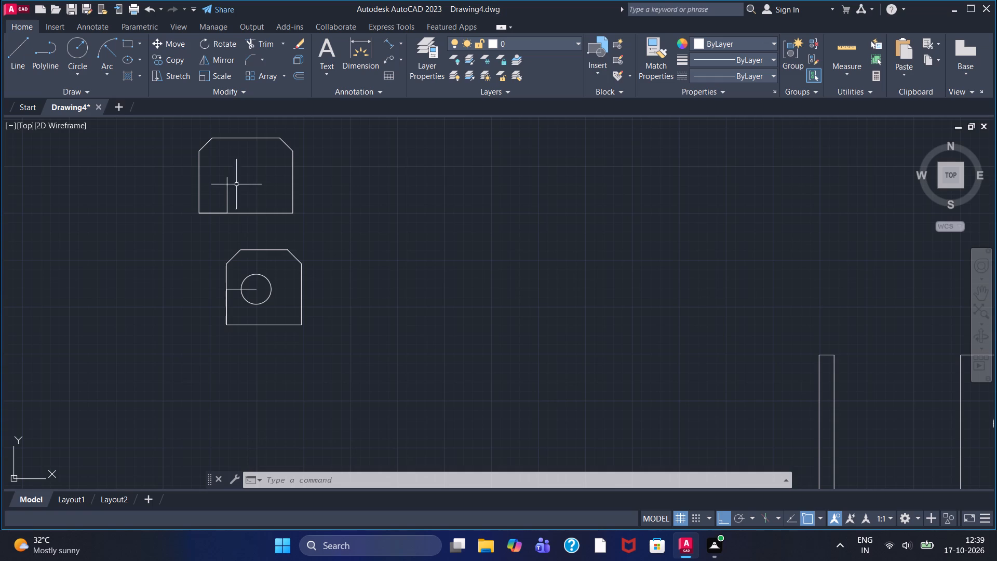
# Draw a radius 16 circle centred on the upper end of the vertical locating line.
pyautogui.click(80, 49)
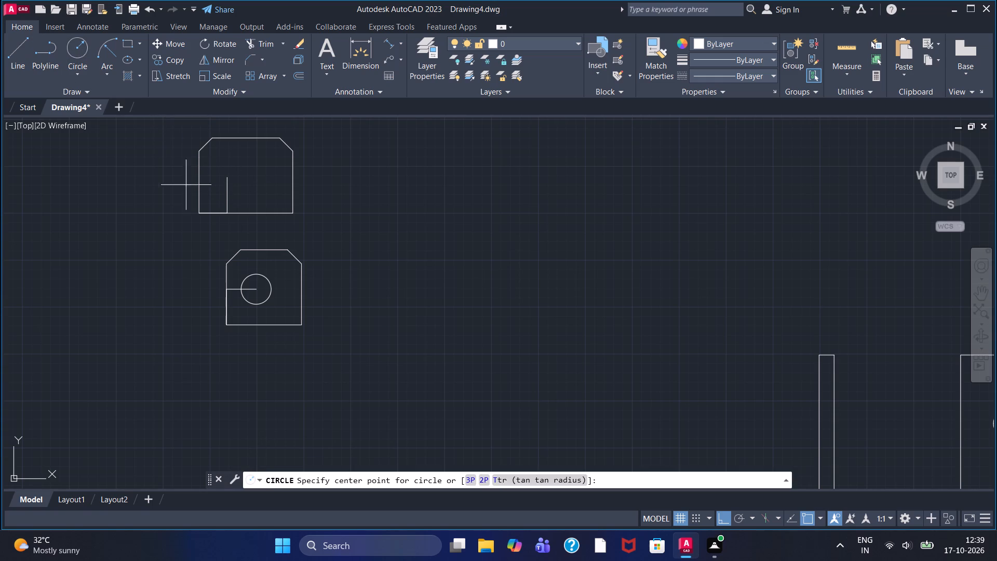
pyautogui.click(224, 173)
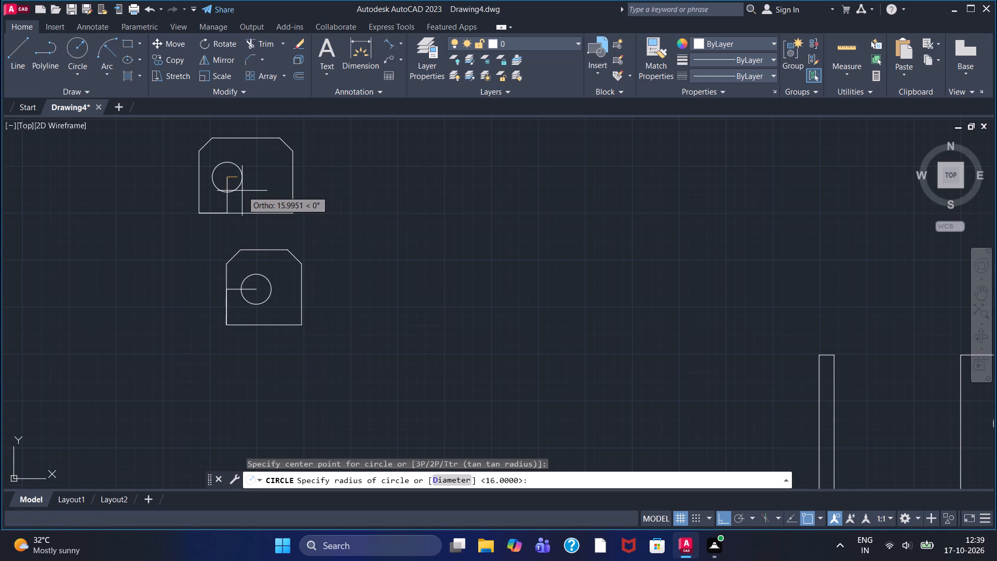
pyautogui.write('16')
pyautogui.press('Return')
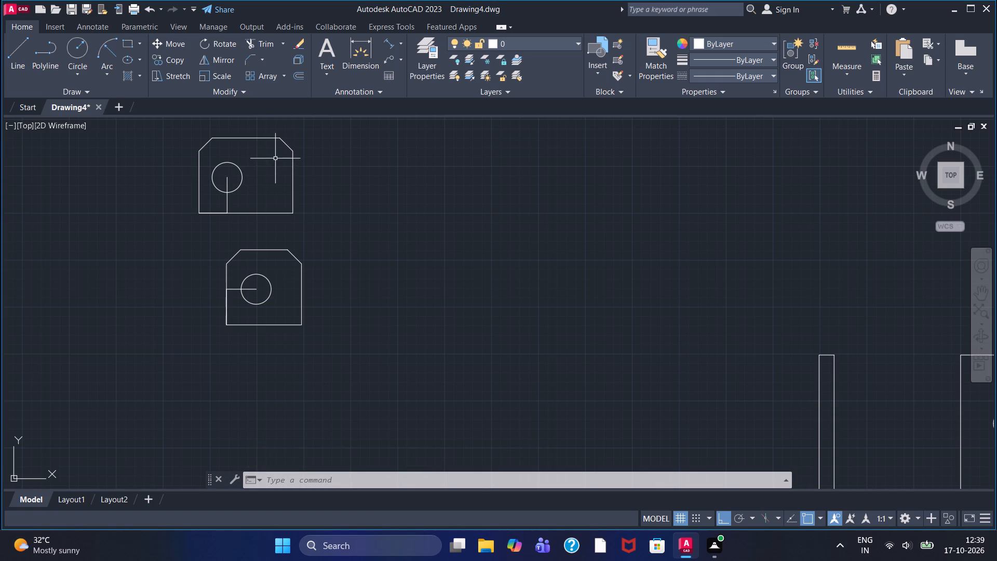
# Beside the 100 by 80 plate, start a notched outline with lines 80 right, 80 down, 25 left, 30 up and 30 left.
pyautogui.click(14, 54)
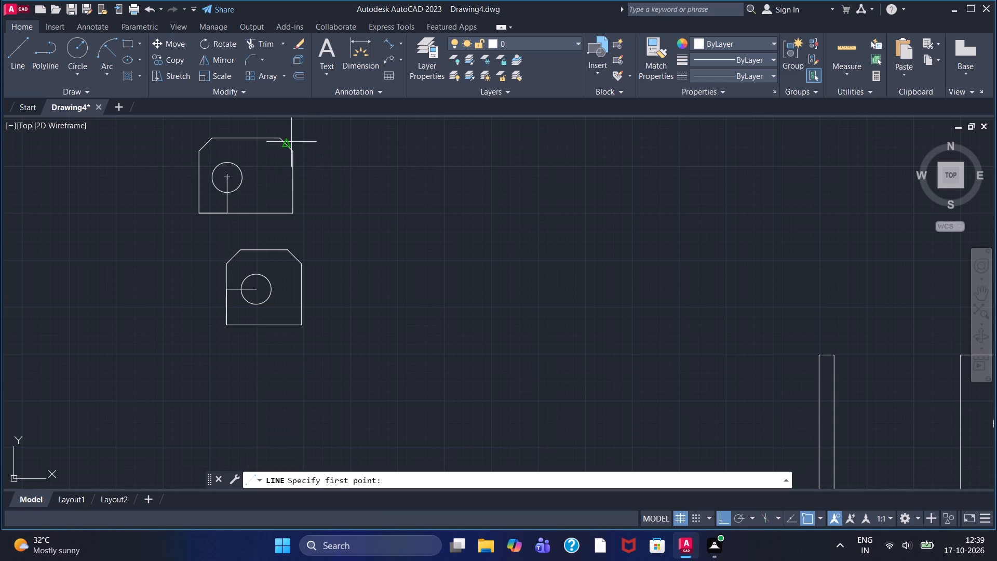
pyautogui.click(346, 139)
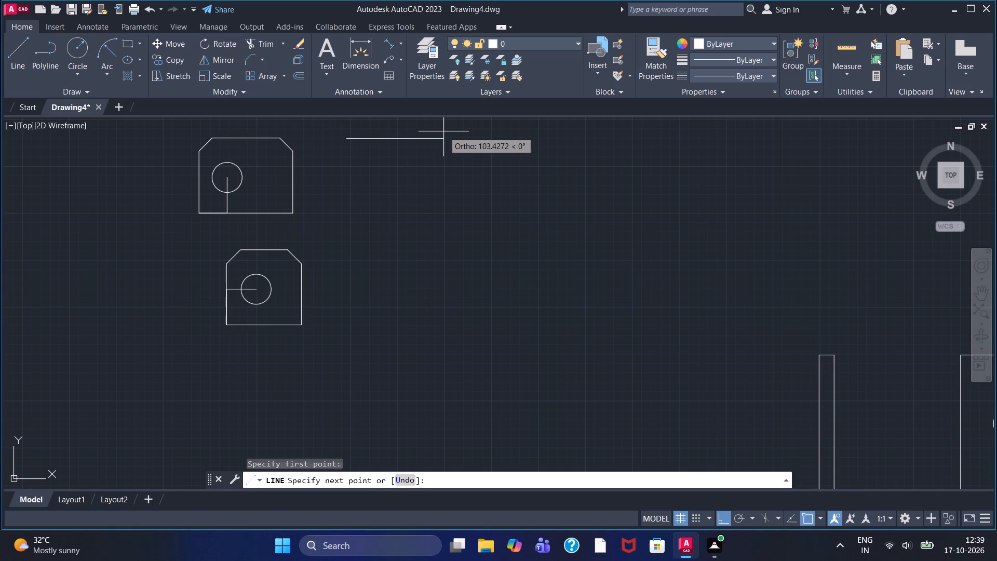
pyautogui.write('80')
pyautogui.press('Return')
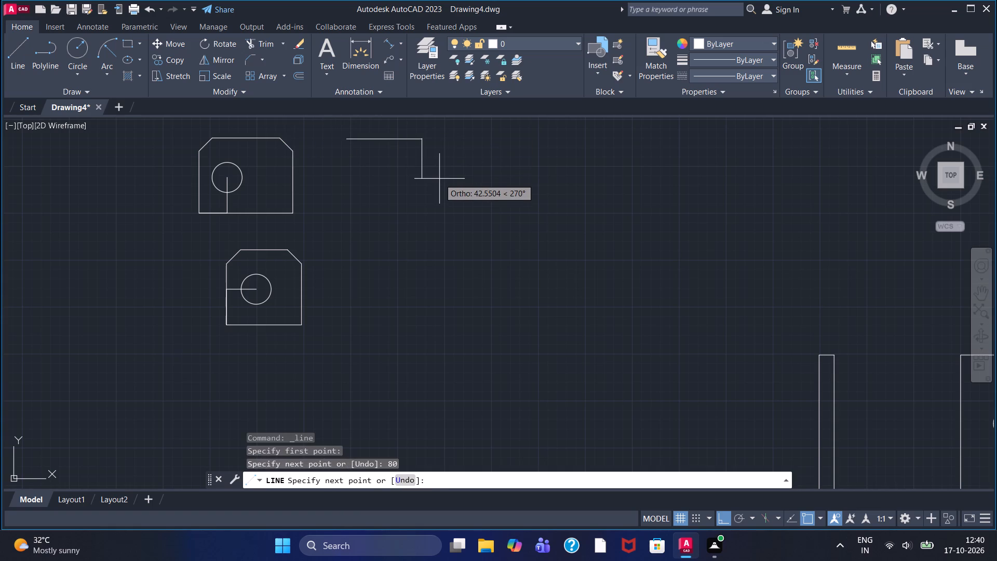
pyautogui.write('80')
pyautogui.press('Return')
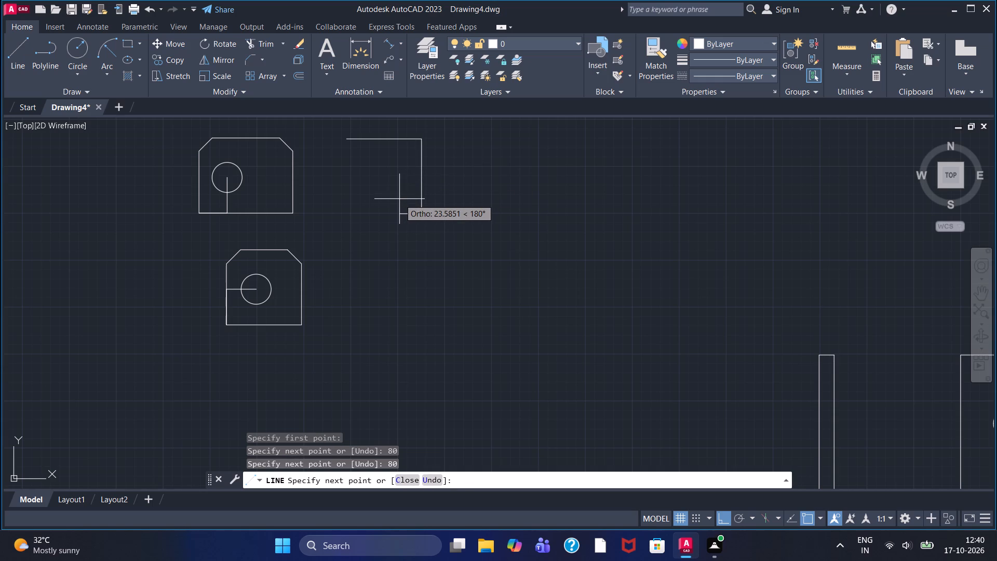
pyautogui.write('25')
pyautogui.press('Return')
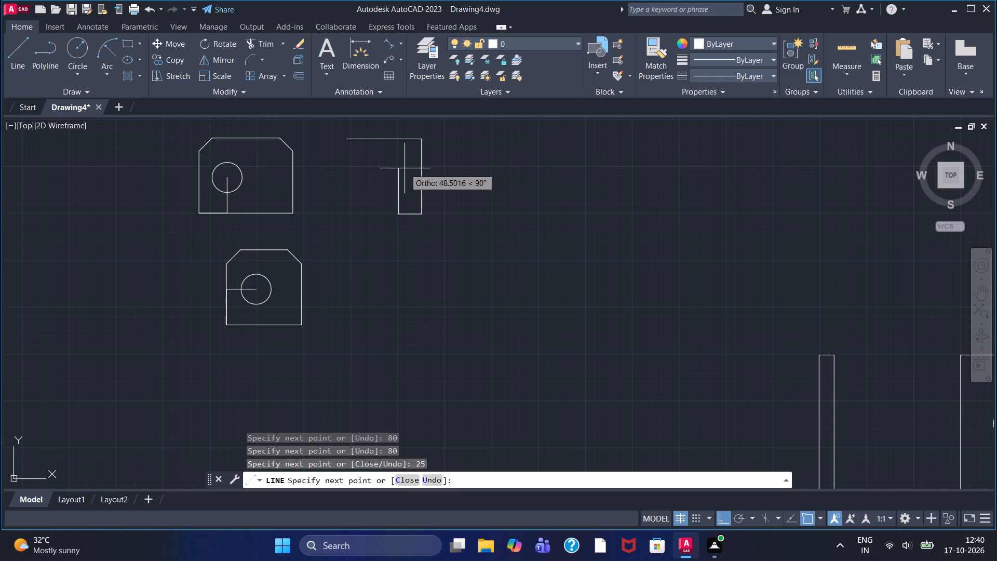
pyautogui.write('30')
pyautogui.press('Return')
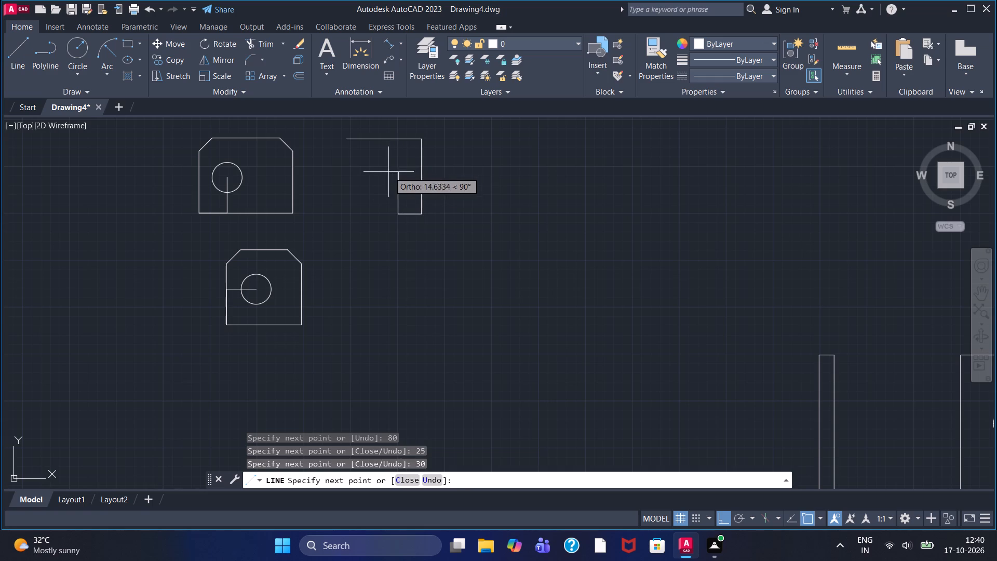
pyautogui.write('30')
pyautogui.press('Return')
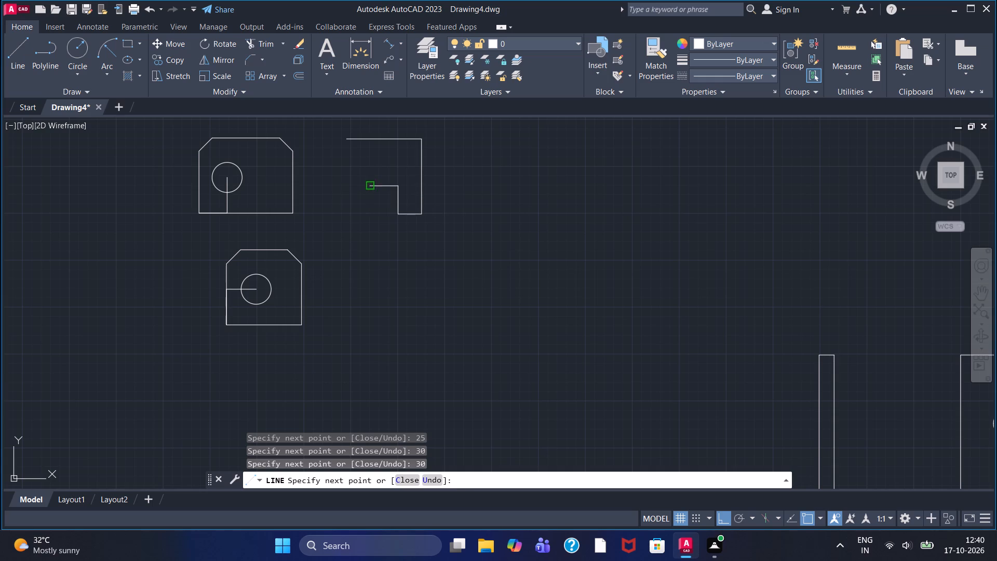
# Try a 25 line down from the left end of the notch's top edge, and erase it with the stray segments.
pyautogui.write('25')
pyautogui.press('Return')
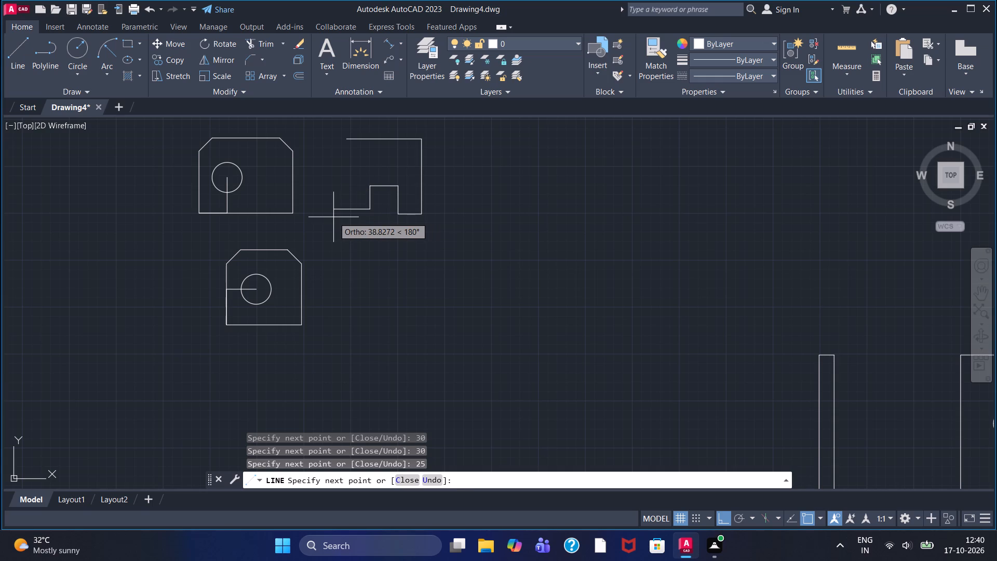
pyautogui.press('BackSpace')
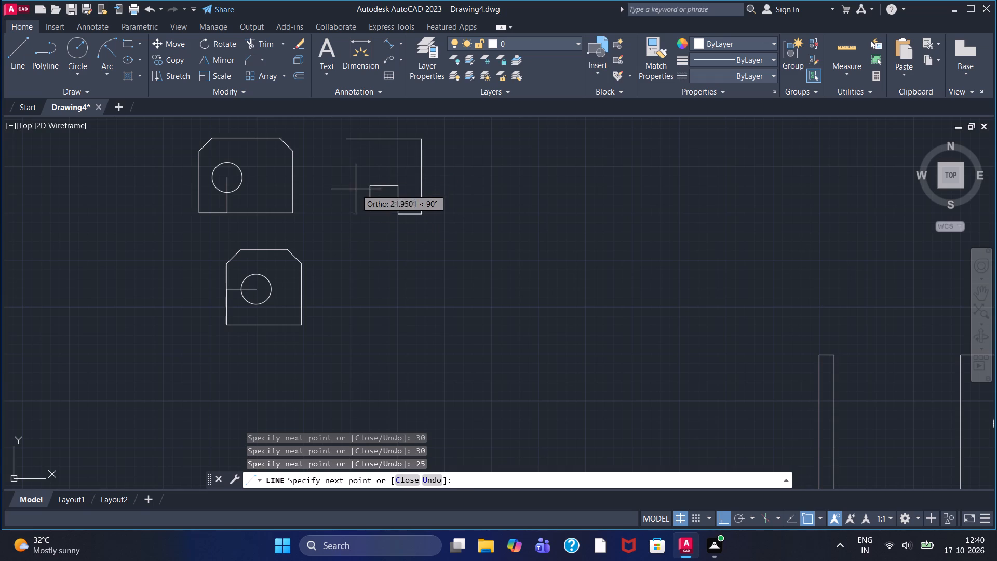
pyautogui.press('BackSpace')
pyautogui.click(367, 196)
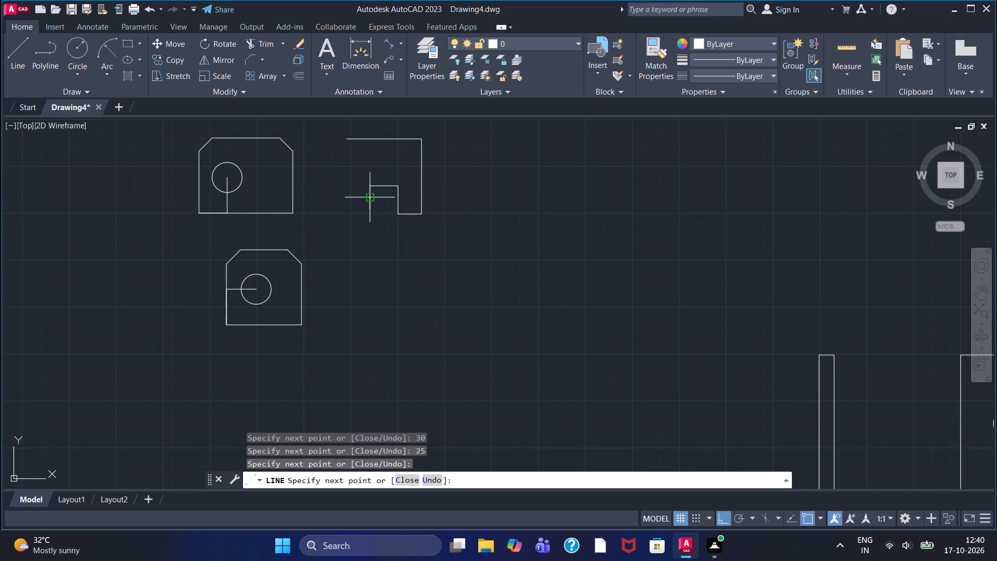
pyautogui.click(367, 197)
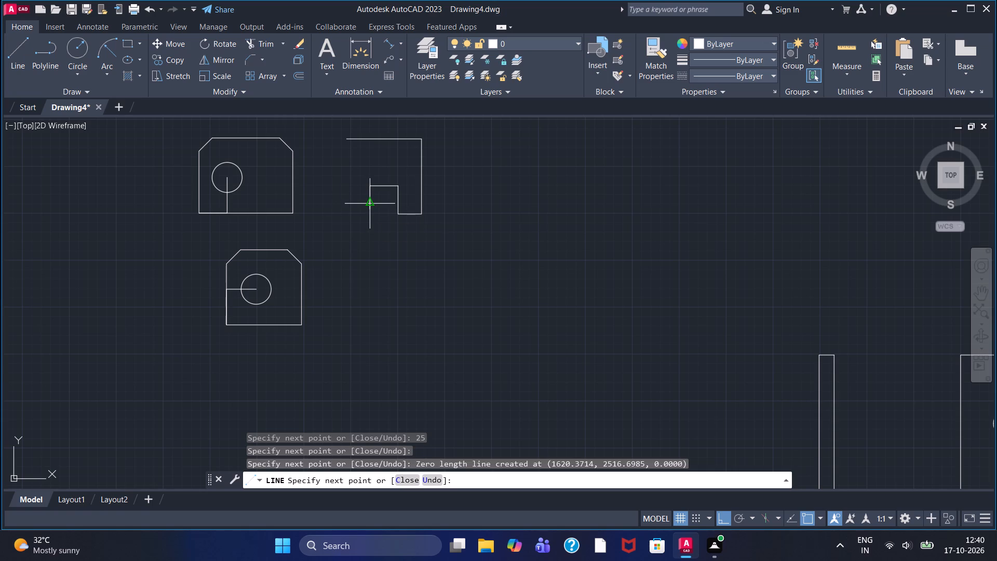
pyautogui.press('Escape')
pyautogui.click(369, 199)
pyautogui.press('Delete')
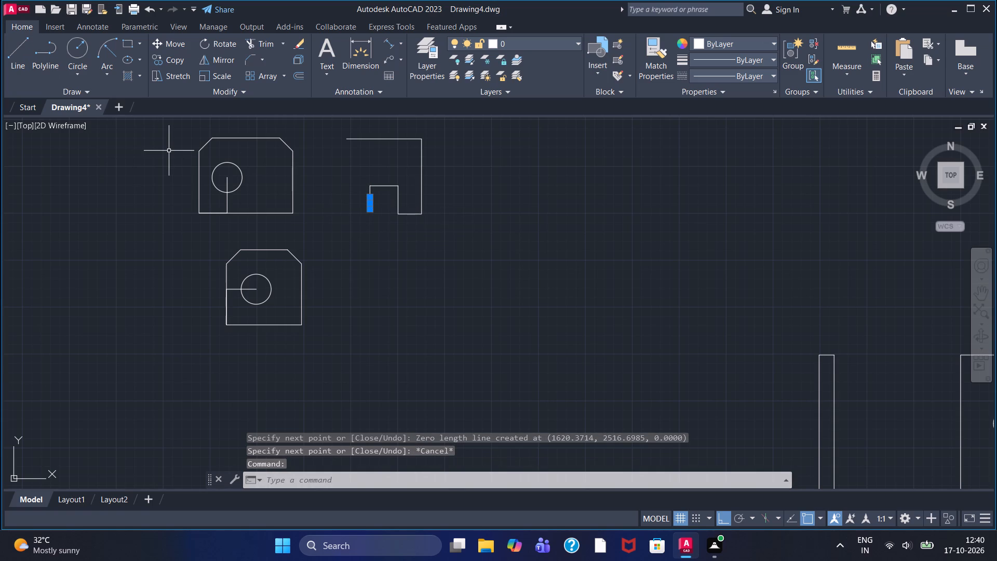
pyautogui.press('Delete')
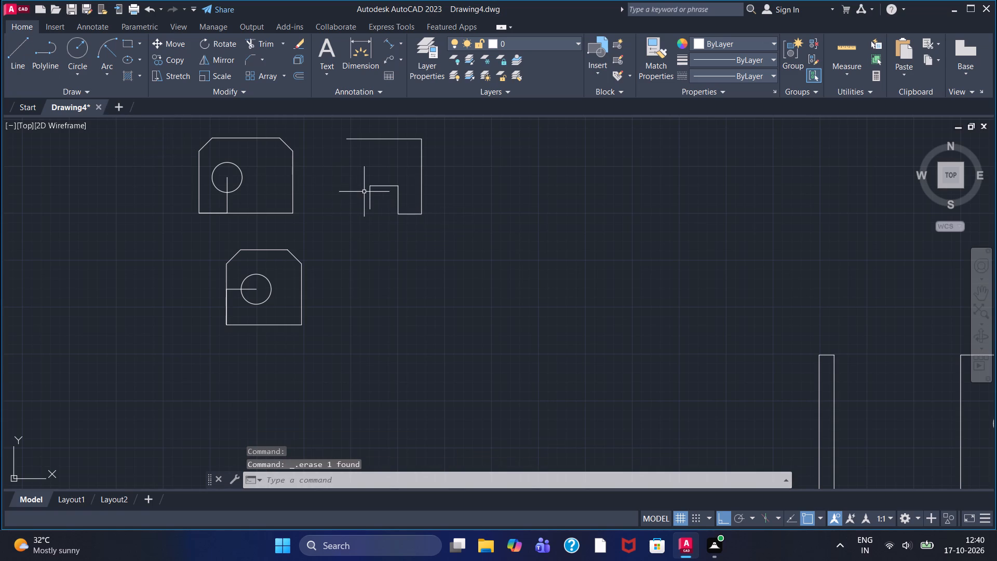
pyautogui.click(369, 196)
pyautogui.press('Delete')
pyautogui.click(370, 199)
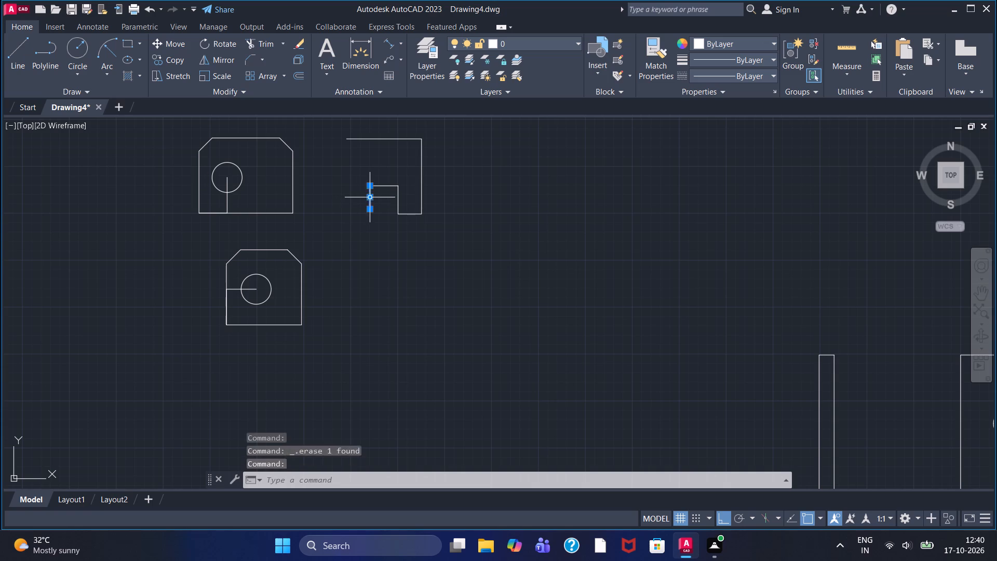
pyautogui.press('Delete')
# From the left end of the notch's top edge, draw lines 30 down, 25 left and up to close the outline at the top line's left end.
pyautogui.click(24, 55)
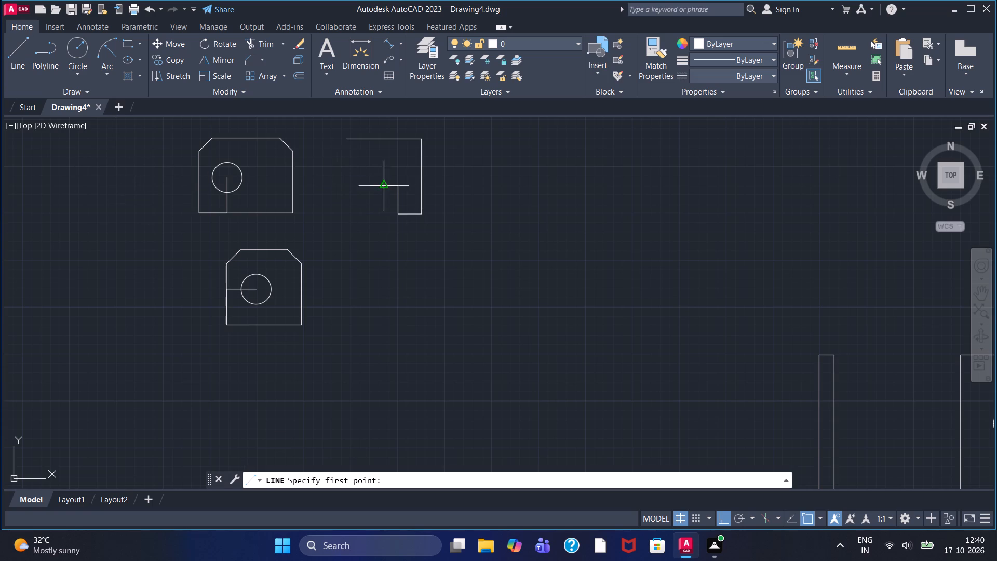
pyautogui.click(374, 190)
pyautogui.write('30')
pyautogui.press('Return')
pyautogui.write('25')
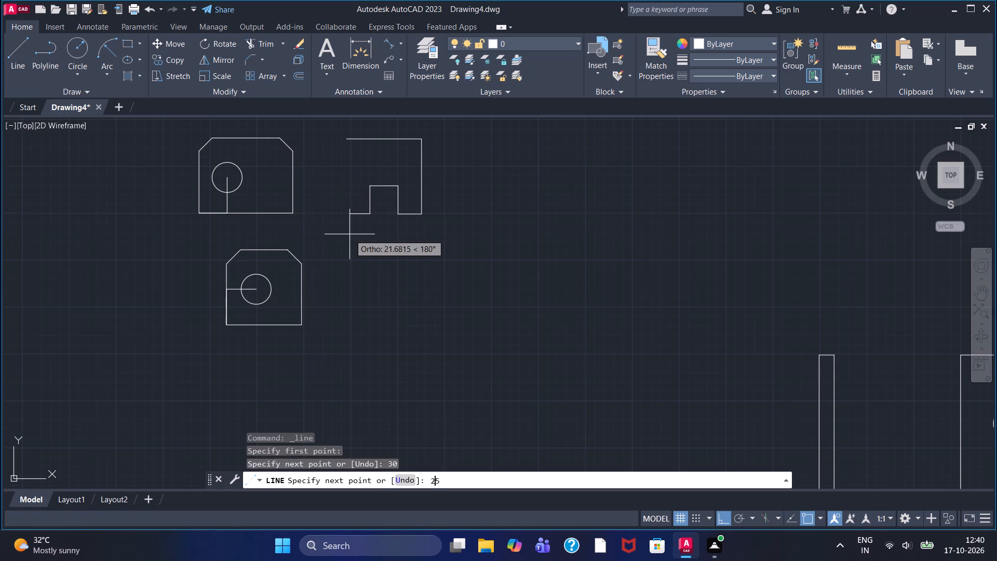
pyautogui.press('Return')
pyautogui.click(344, 141)
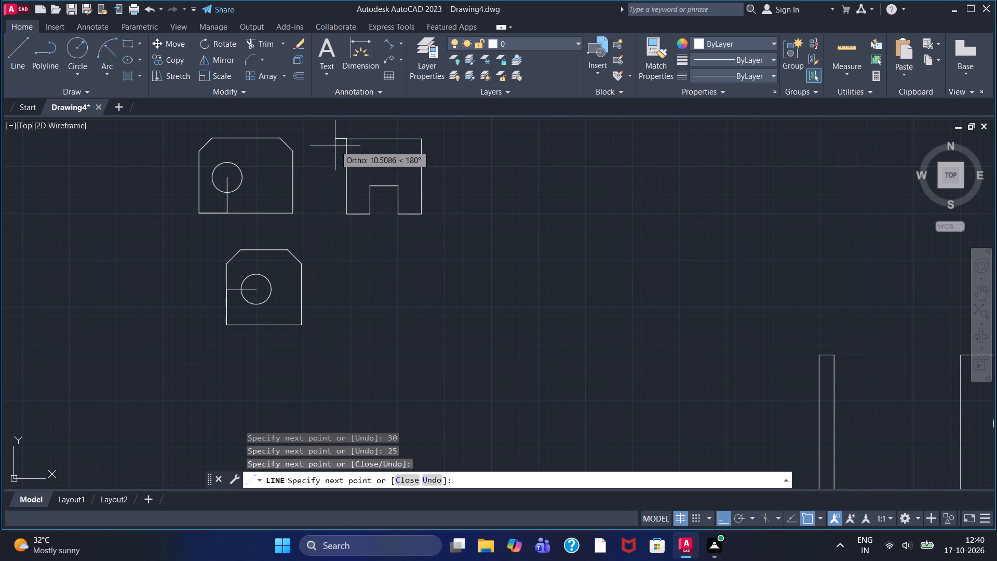
pyautogui.rightClick(330, 150)
pyautogui.click(333, 156)
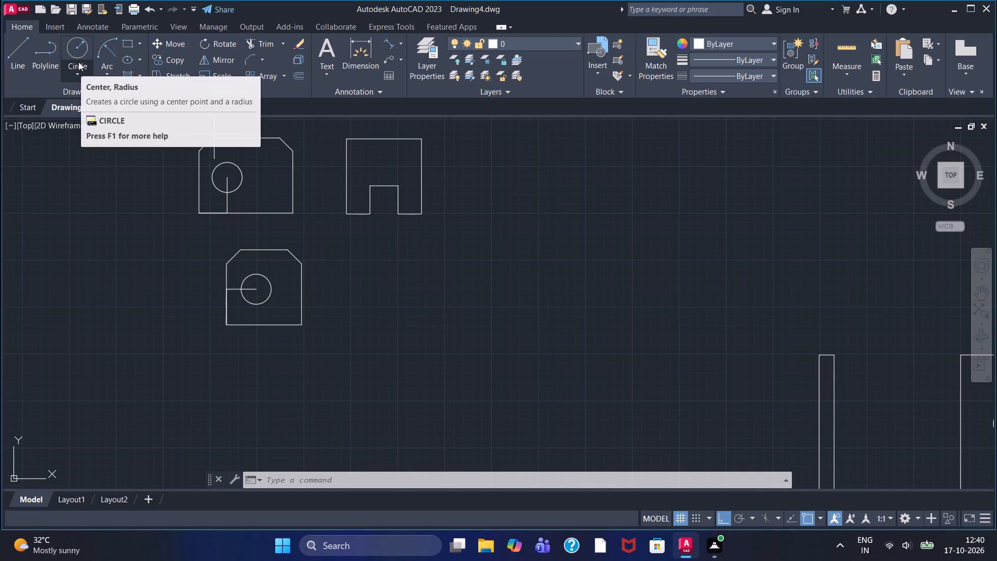
# Draw a radius 15 circle centred on the midpoint of the notch's top edge.
pyautogui.click(74, 38)
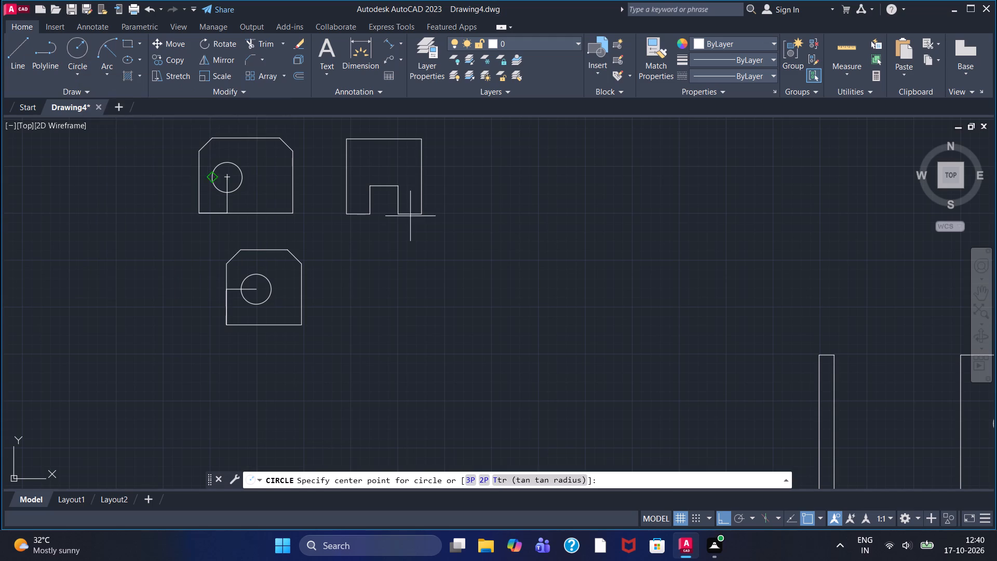
pyautogui.click(382, 188)
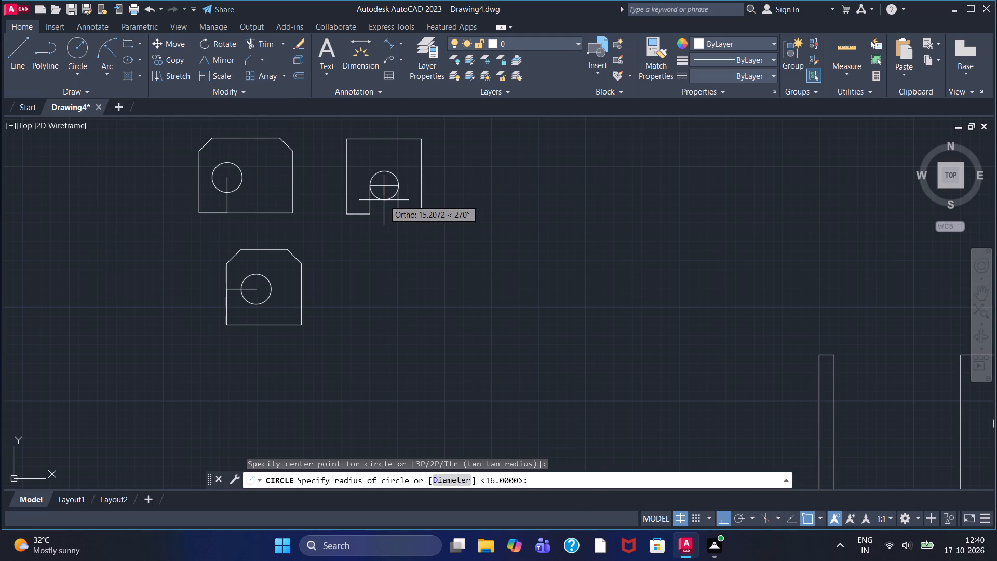
pyautogui.write('15')
pyautogui.press('Return')
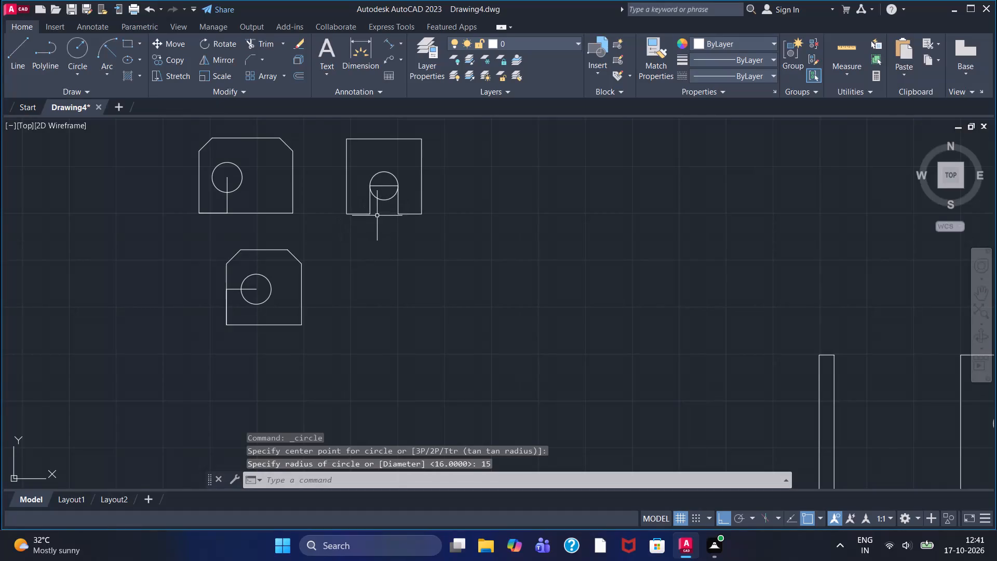
# Trim away the circle's lower half and the notch's straight top edge to form a round-topped slot.
pyautogui.click(249, 44)
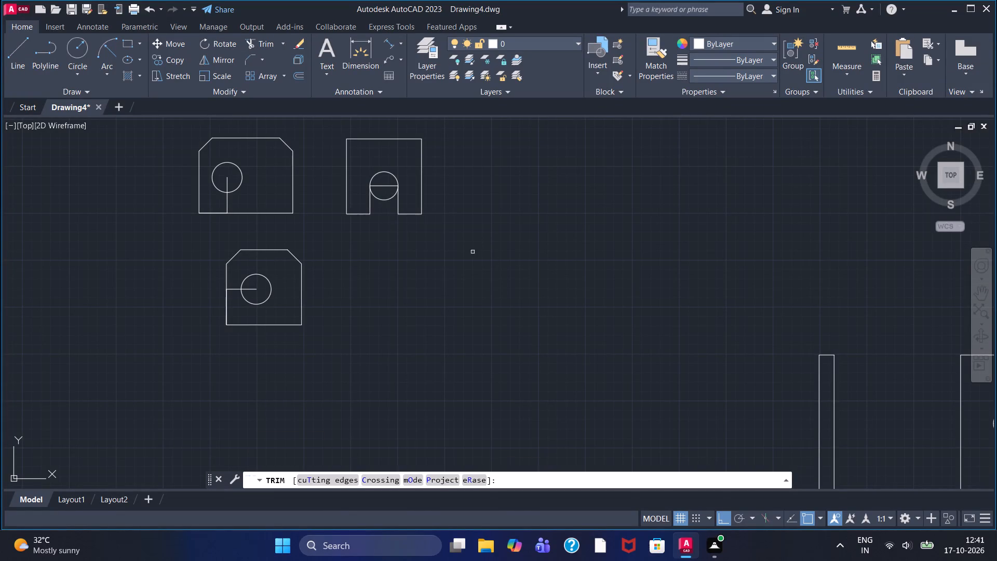
pyautogui.scroll(3, 363, 204)
pyautogui.click(423, 182)
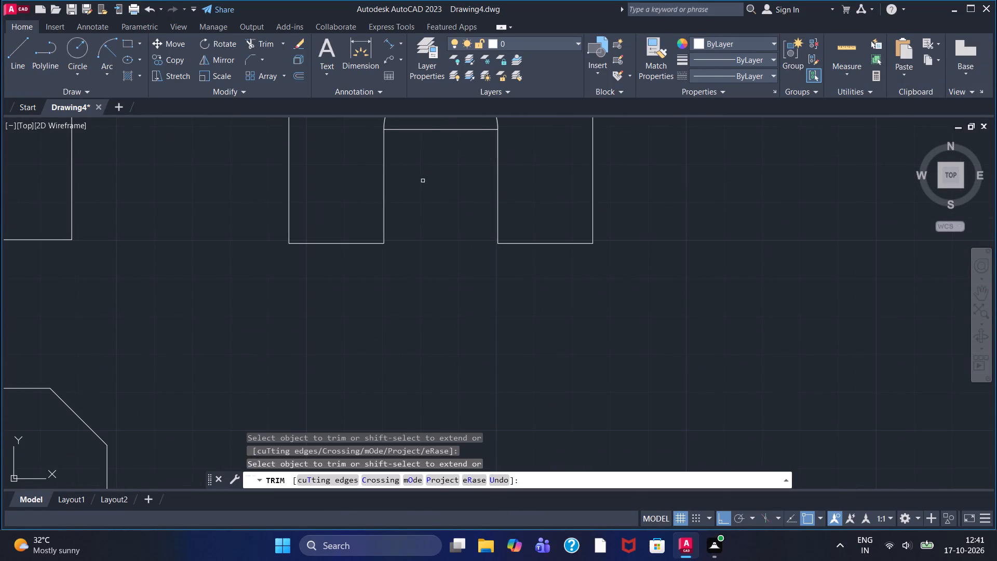
pyautogui.doubleClick(430, 130)
pyautogui.scroll(-2, 430, 174)
pyautogui.moveTo(430, 179); pyautogui.dragTo(436, 223, button='middle')
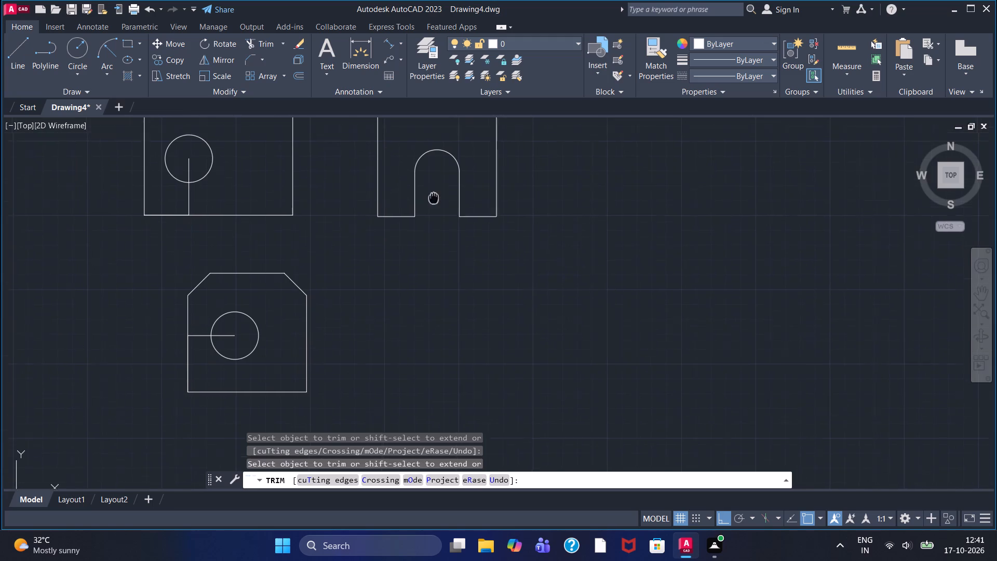
# Set the linetype to ACAD_ISO02W100 and draw a vertical centreline from the slotted plate's top-edge midpoint to just below its bottom edge.
pyautogui.moveTo(436, 223); pyautogui.dragTo(428, 262, button='middle')
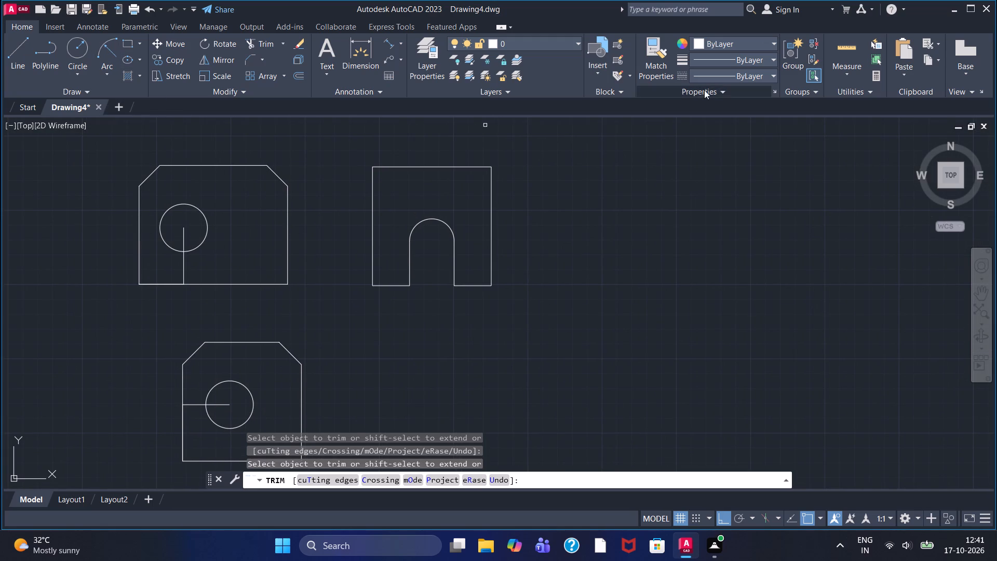
pyautogui.click(719, 72)
pyautogui.click(720, 117)
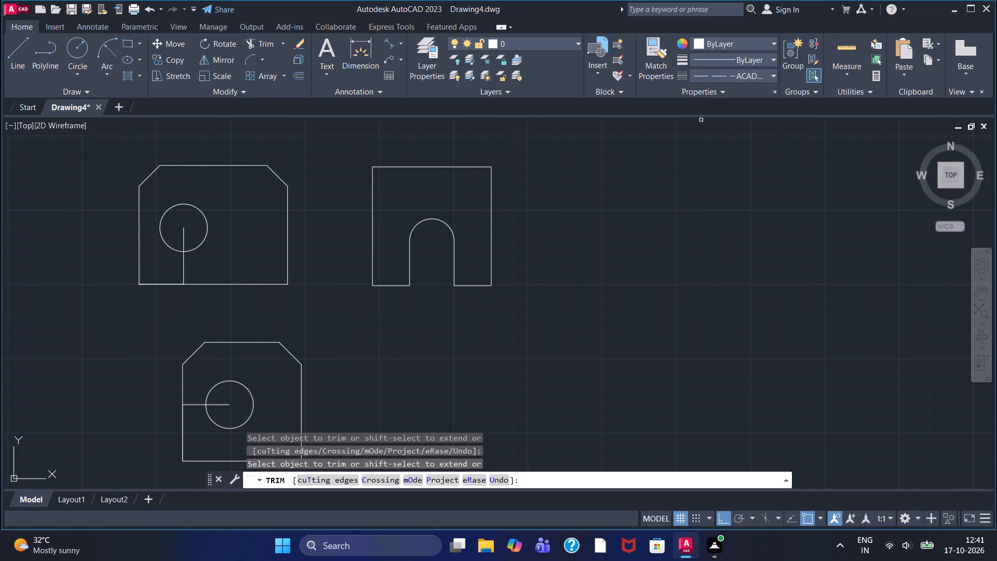
pyautogui.click(17, 58)
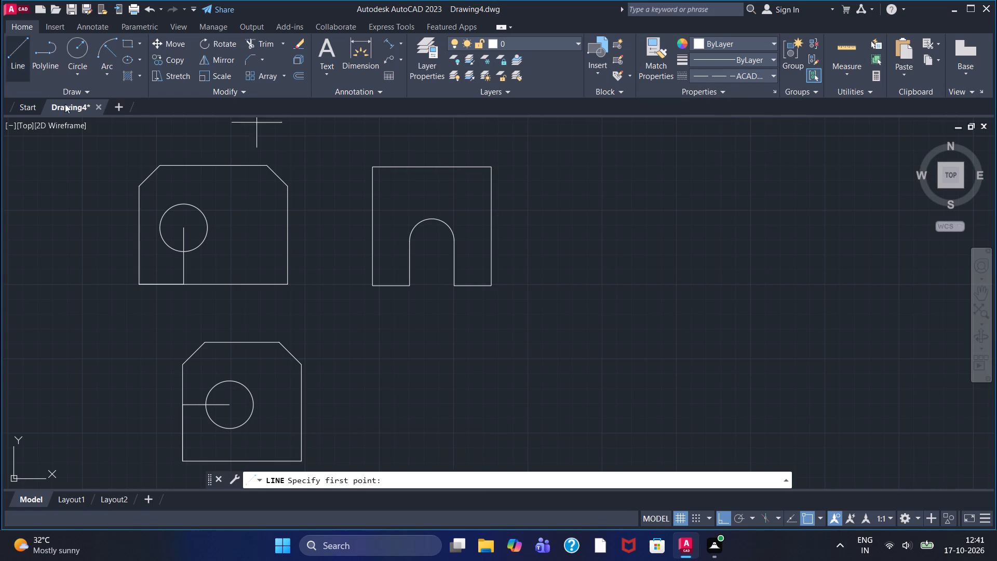
pyautogui.click(432, 166)
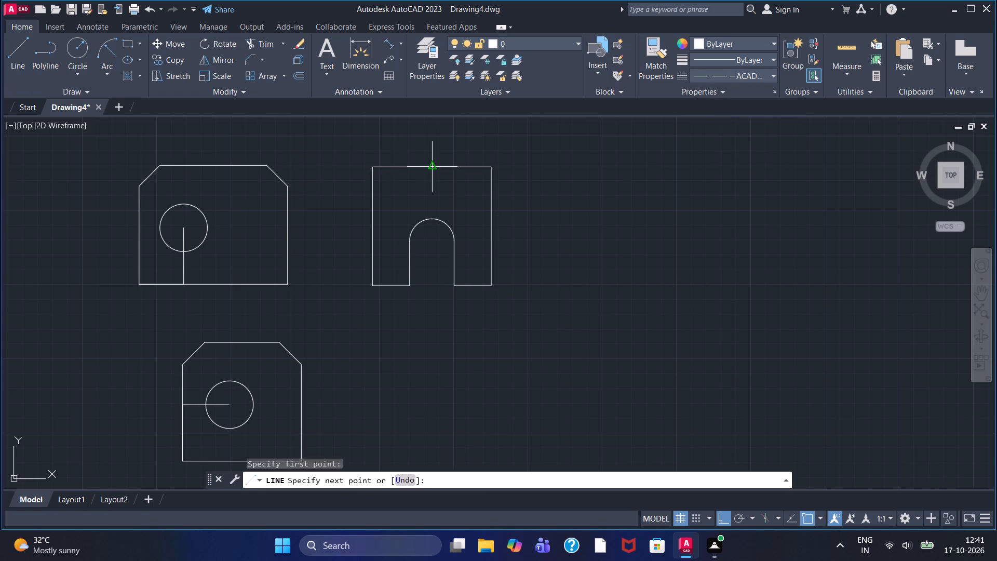
pyautogui.click(417, 296)
pyautogui.rightClick(418, 295)
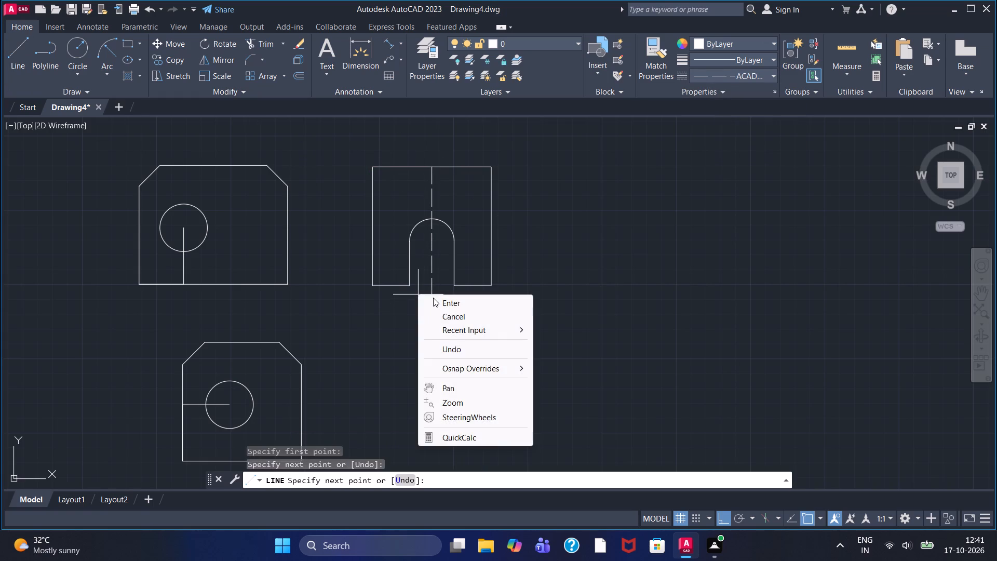
pyautogui.click(439, 301)
# Draw a horizontal dashed line across the slotted plate between its top edge and the slot, trimming both ends to the side edges.
pyautogui.click(20, 37)
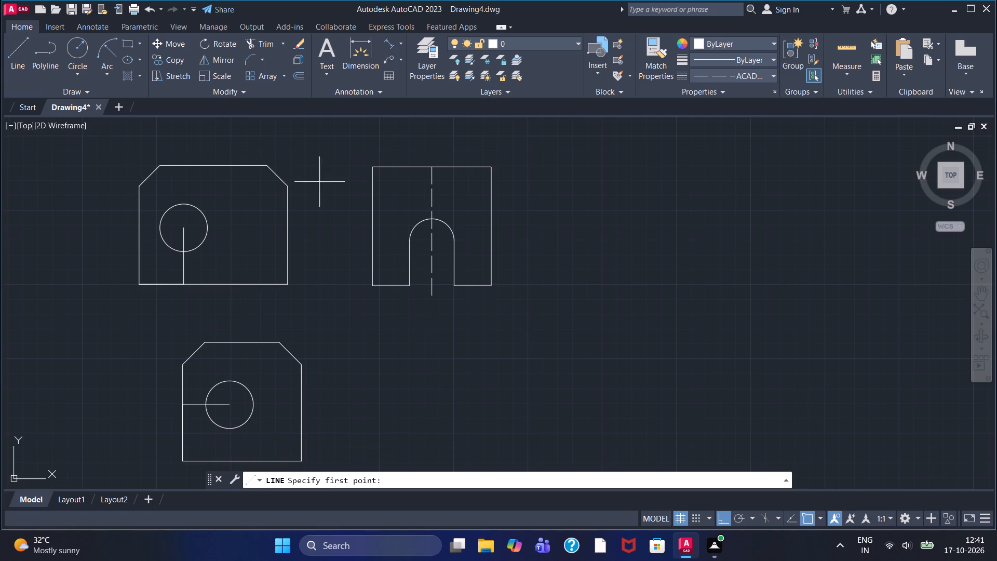
pyautogui.doubleClick(354, 191)
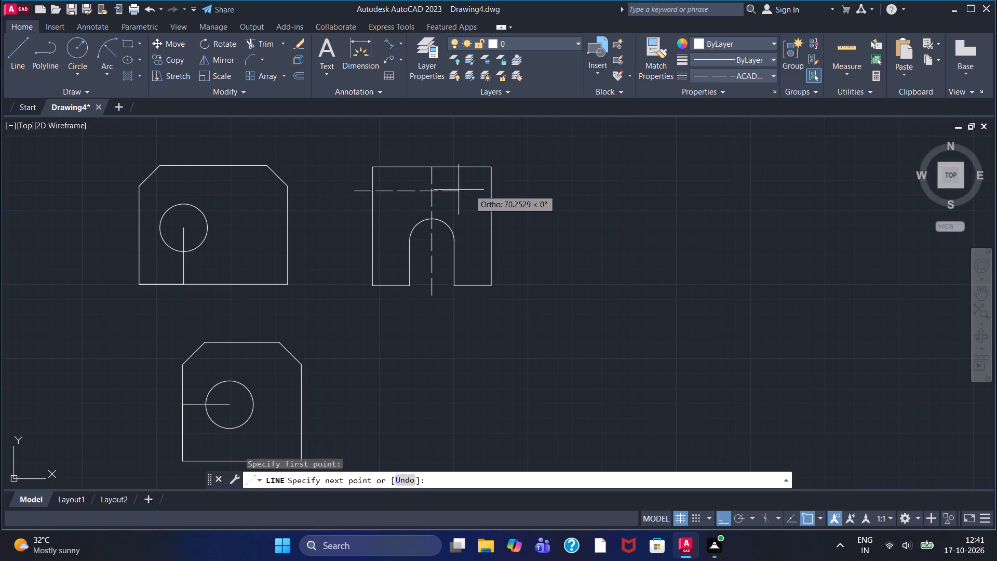
pyautogui.click(511, 186)
pyautogui.rightClick(511, 179)
pyautogui.click(526, 187)
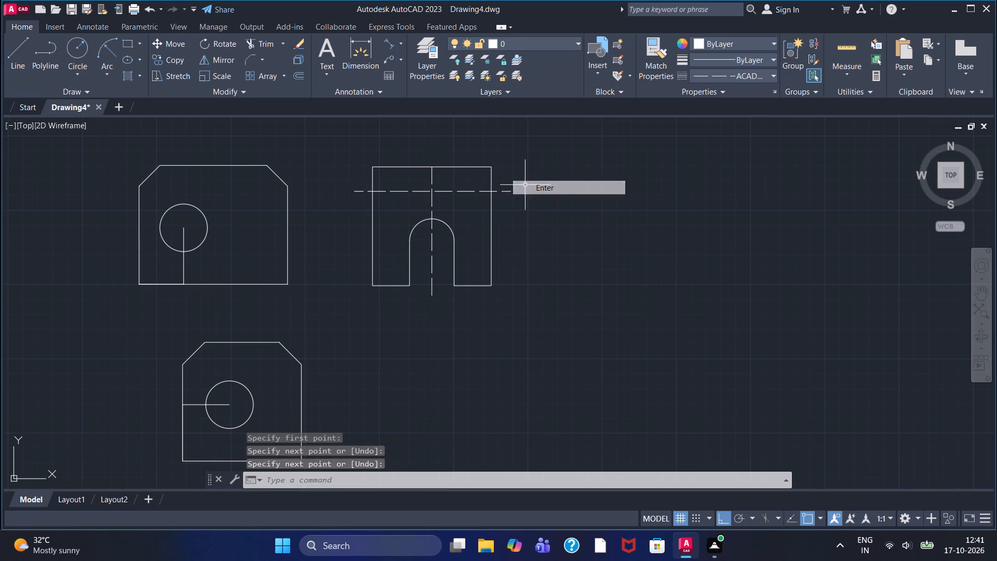
pyautogui.click(255, 41)
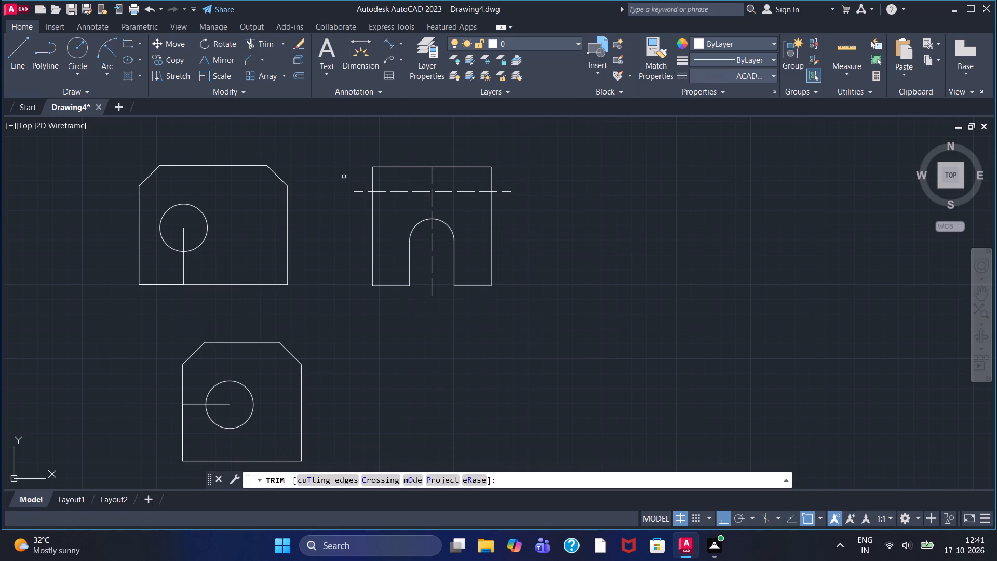
pyautogui.click(361, 190)
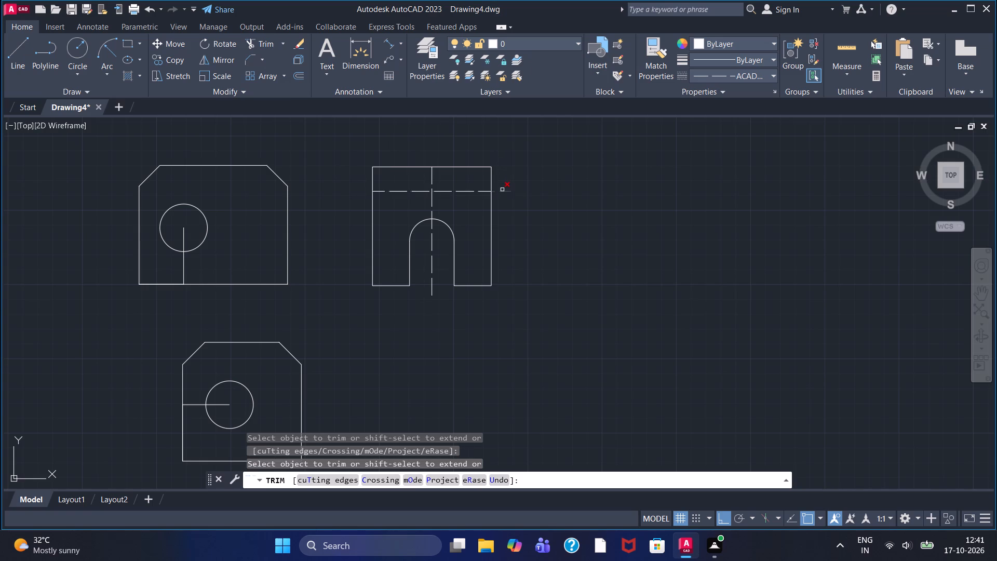
pyautogui.click(502, 192)
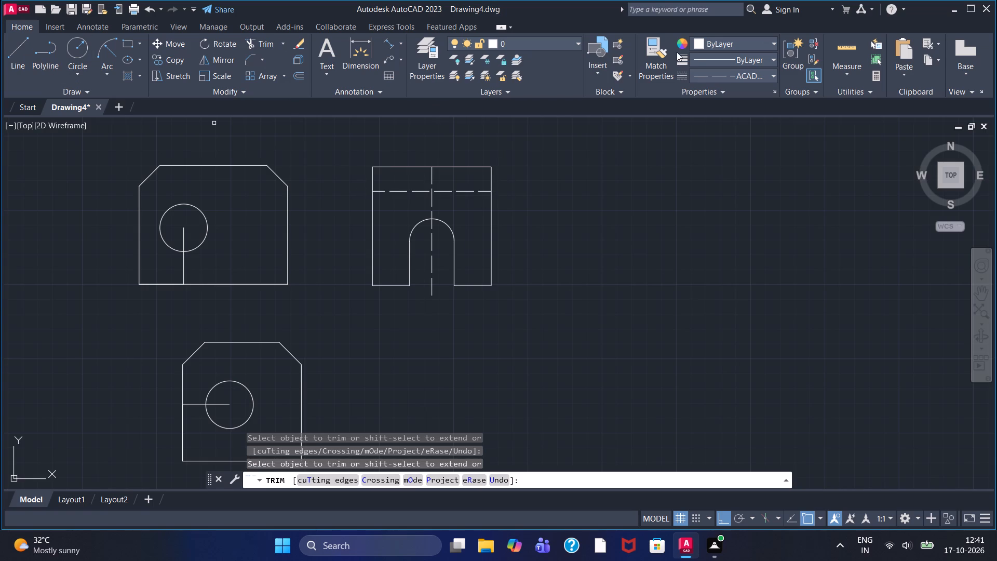
# Set the linetype back to Continuous and draw a 50 wide by 80 high rectangle to the right of the slotted plate.
pyautogui.click(694, 75)
pyautogui.click(711, 134)
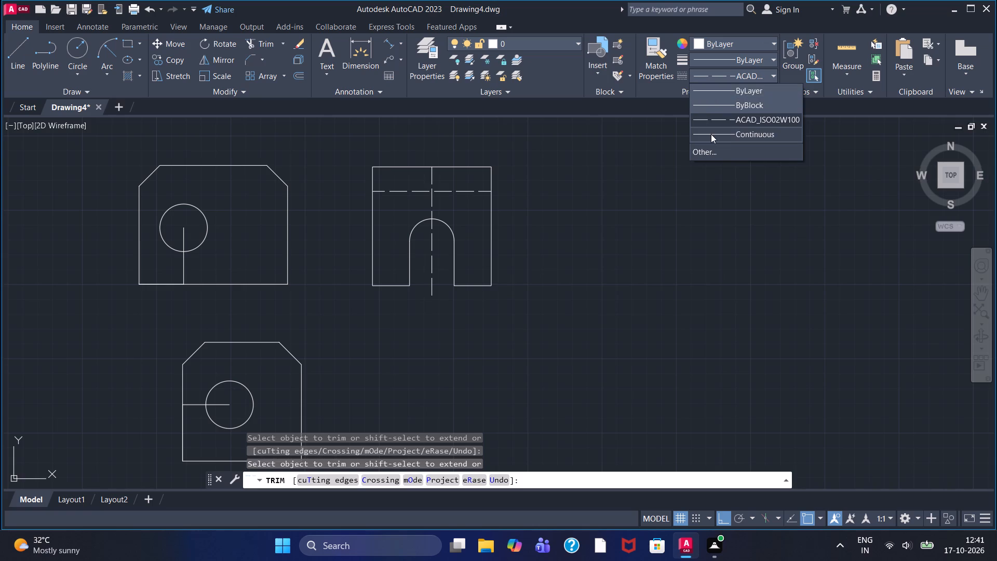
pyautogui.click(16, 58)
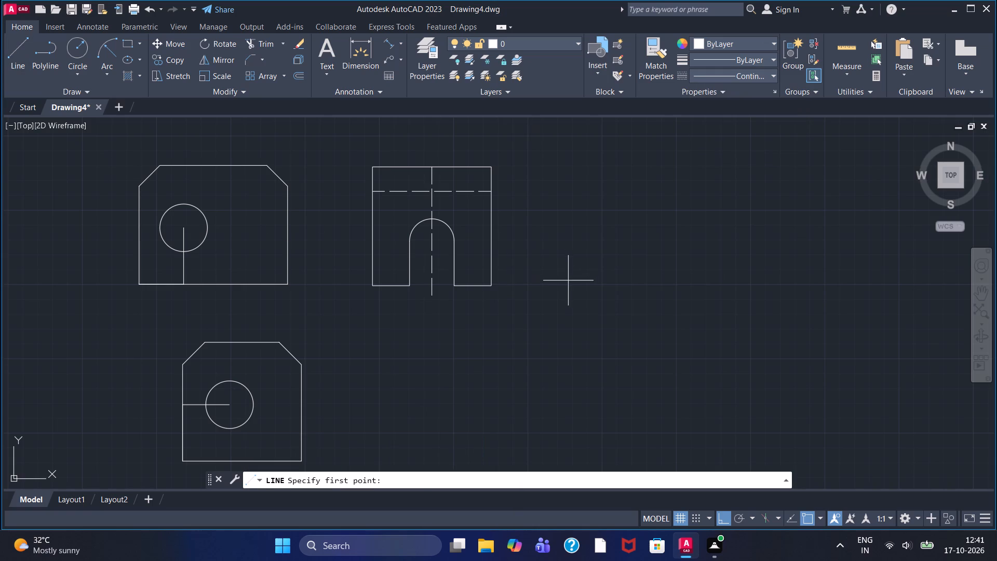
pyautogui.click(568, 284)
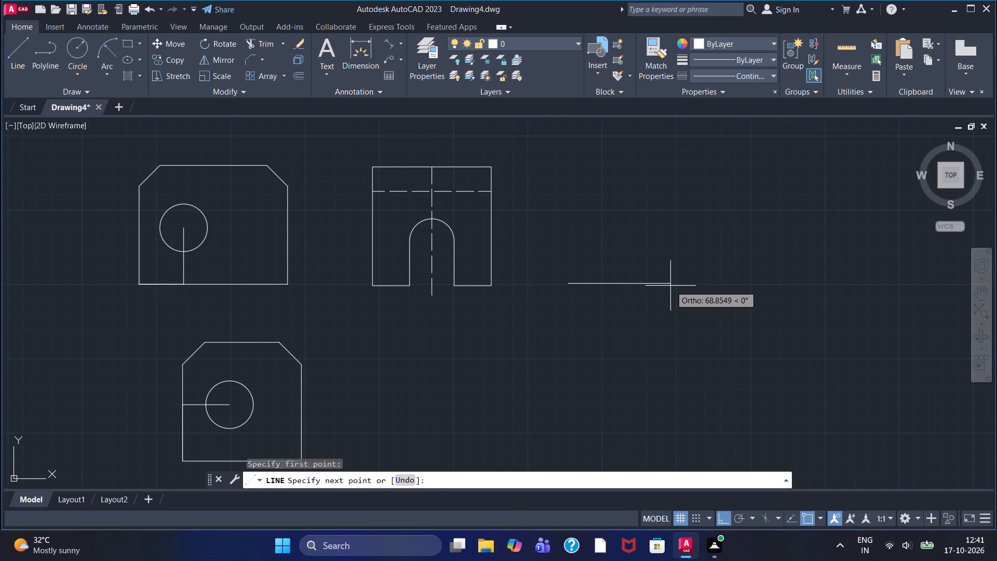
pyautogui.write('50')
pyautogui.press('Return')
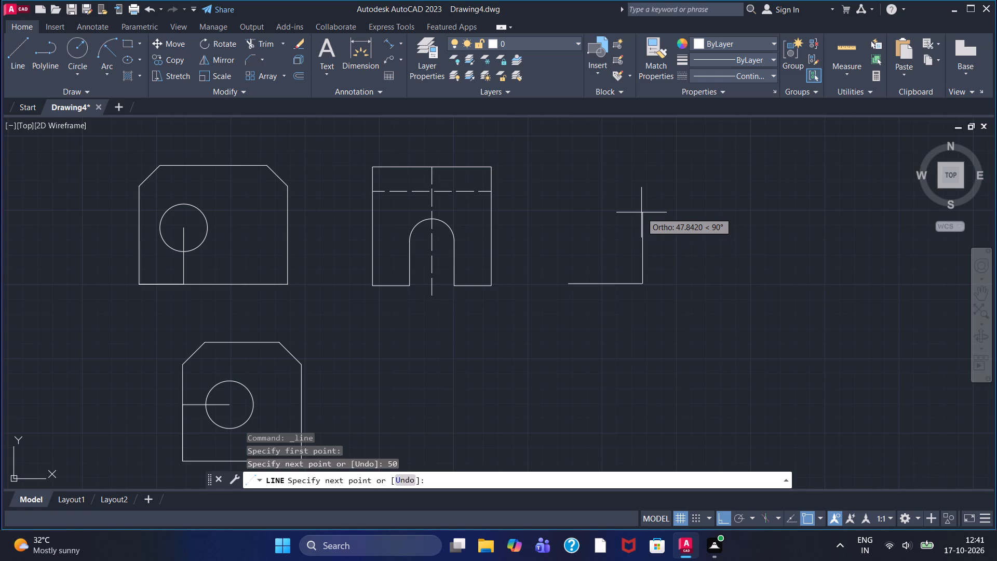
pyautogui.write('80')
pyautogui.press('Return')
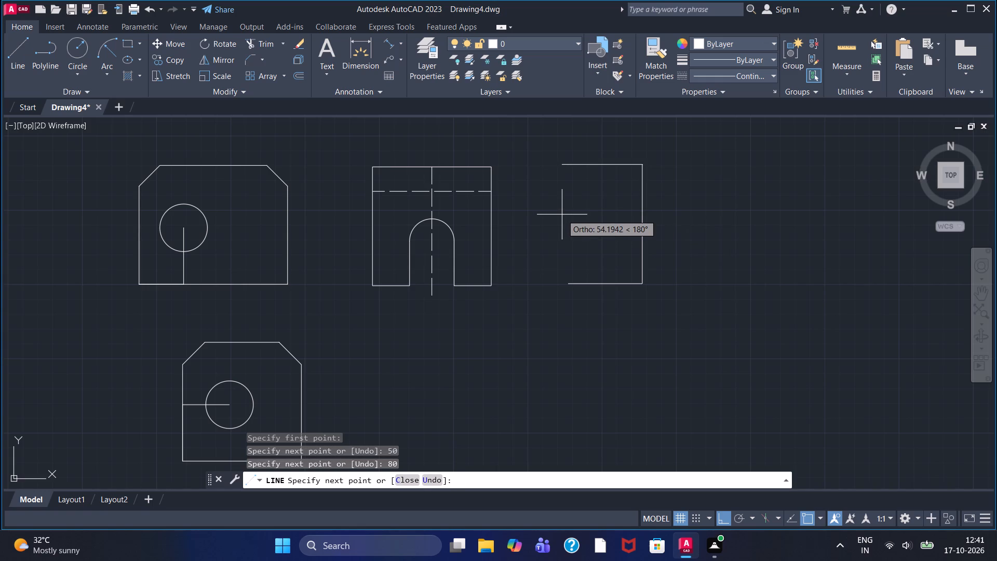
pyautogui.write('50')
pyautogui.press('Return')
pyautogui.click(563, 283)
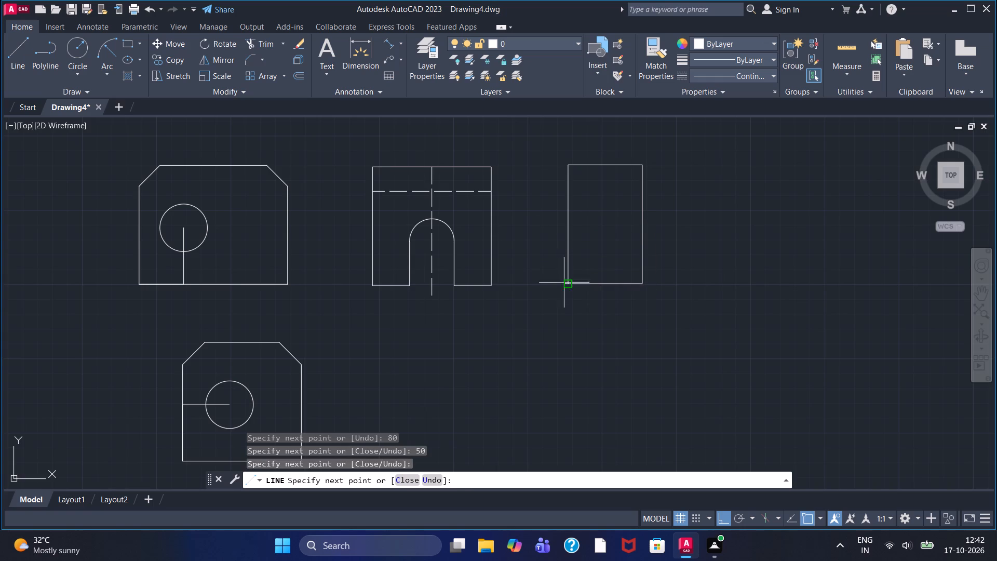
pyautogui.rightClick(556, 258)
pyautogui.click(565, 264)
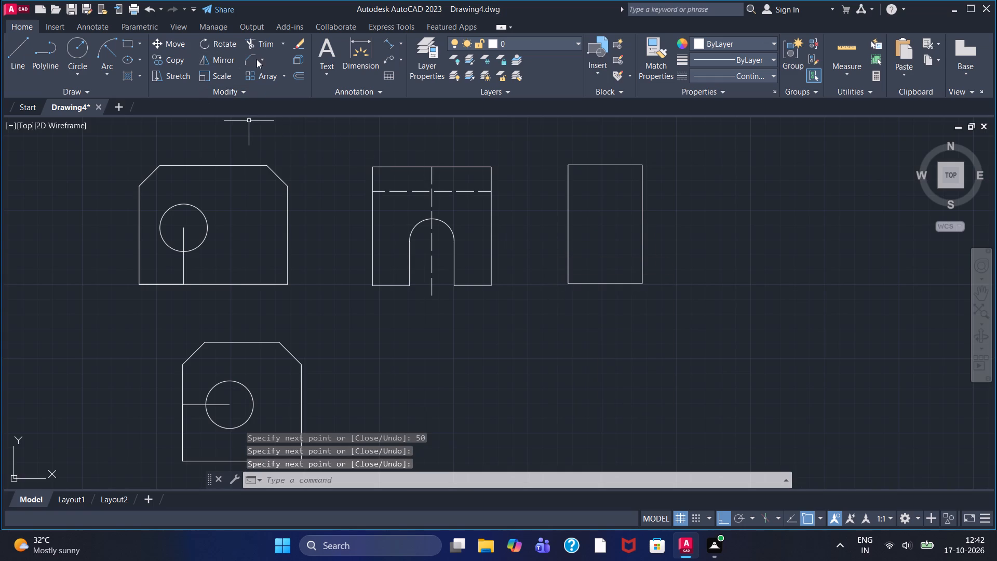
# Chamfer the upper-left corner of the 50 by 80 rectangle with length 14 at 45 degrees.
pyautogui.click(250, 58)
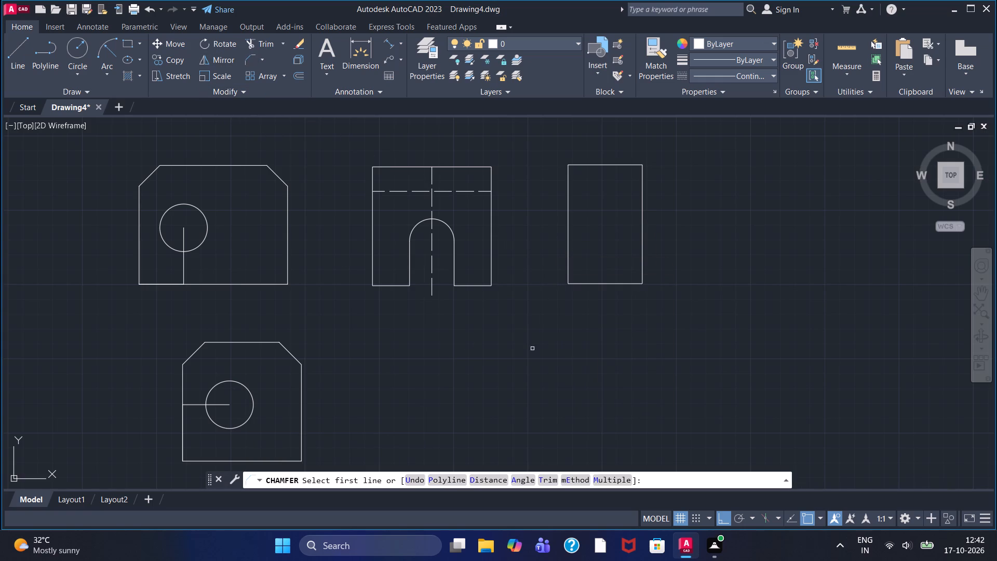
pyautogui.click(525, 476)
pyautogui.write('14')
pyautogui.press('Return')
pyautogui.write('45')
pyautogui.press('Return')
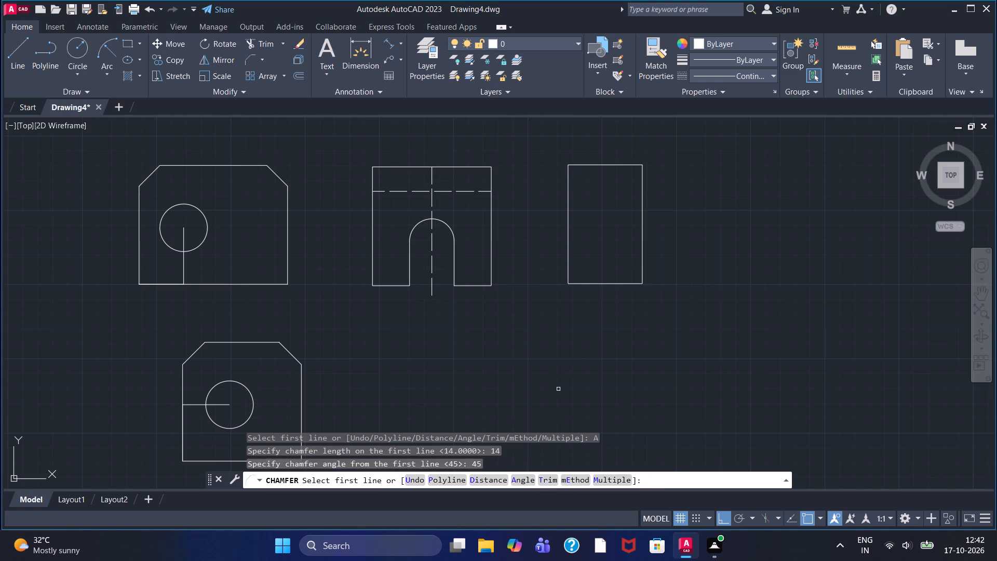
pyautogui.click(567, 198)
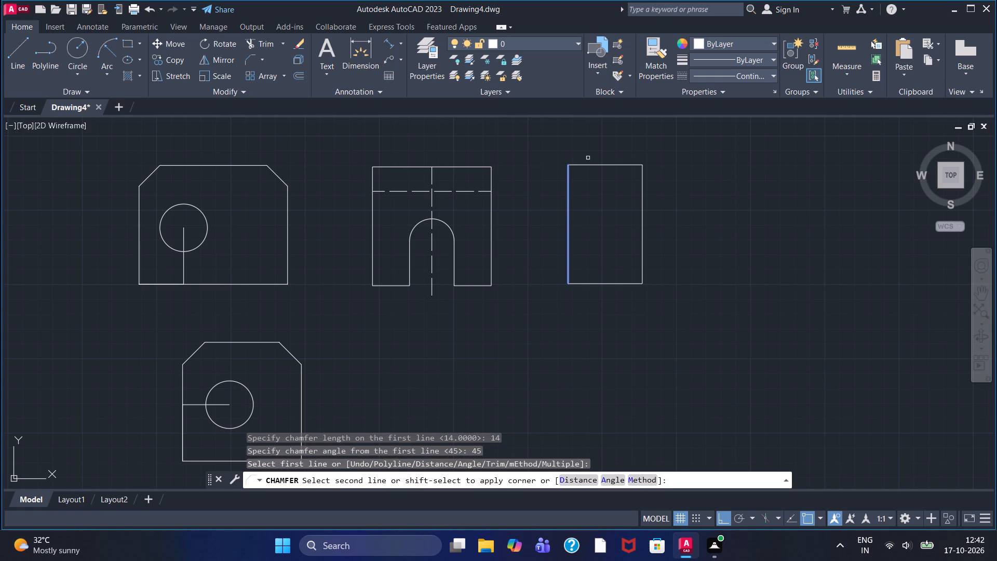
pyautogui.click(589, 164)
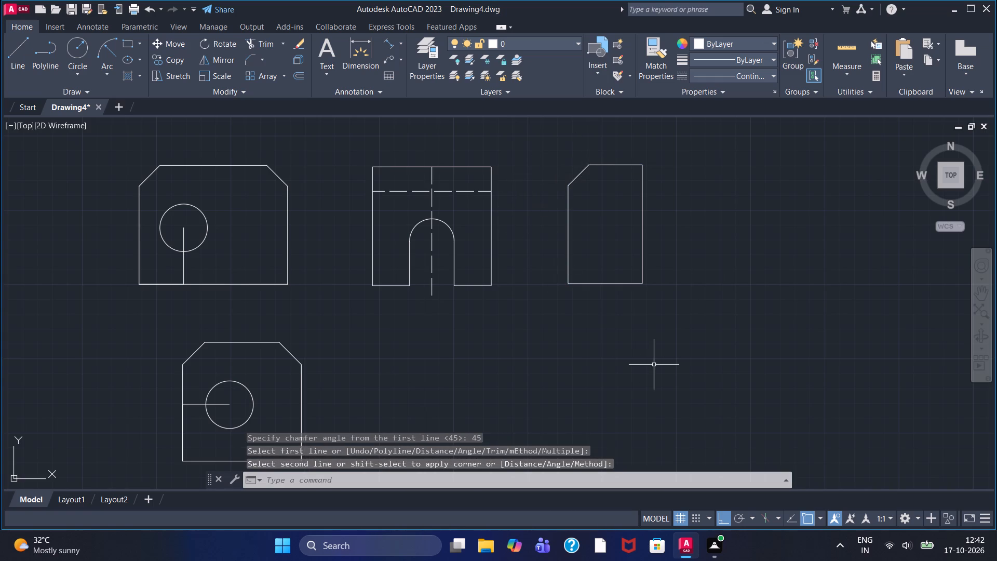
# Draw a 64 wide by 80 high rectangle to the right of the chamfered 50 by 80 plate.
pyautogui.moveTo(691, 253); pyautogui.dragTo(568, 258, button='middle')
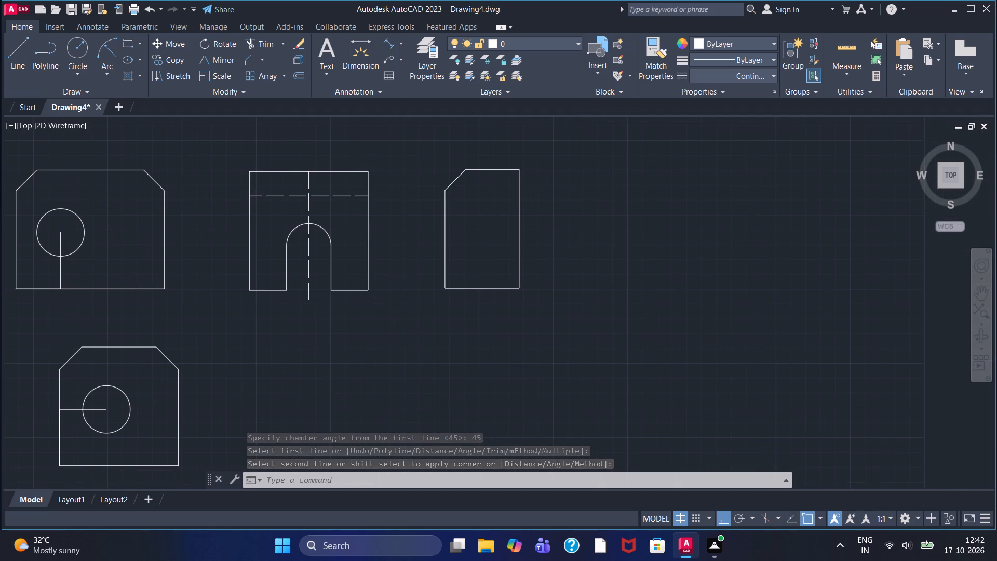
pyautogui.scroll(-1, 561, 254)
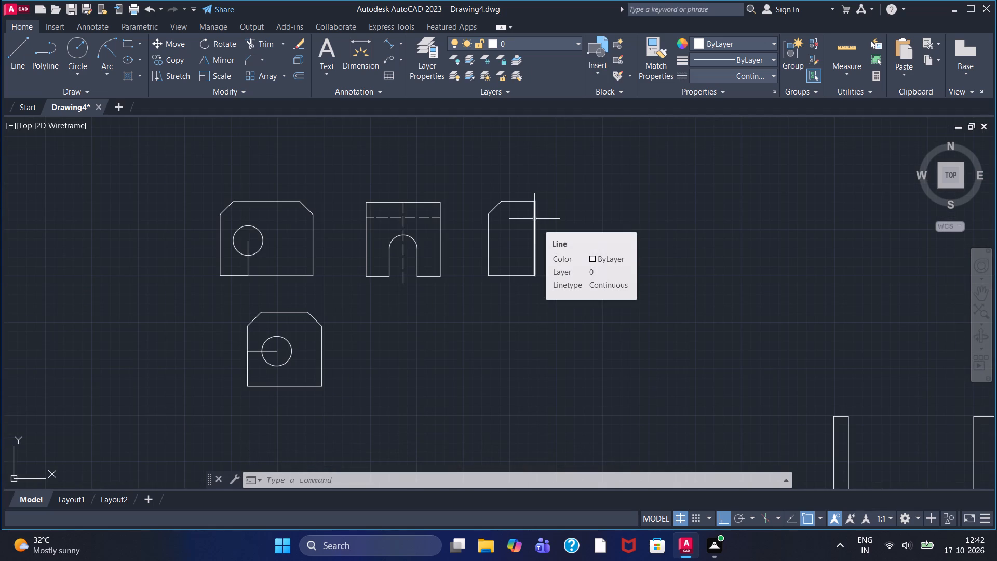
pyautogui.click(10, 56)
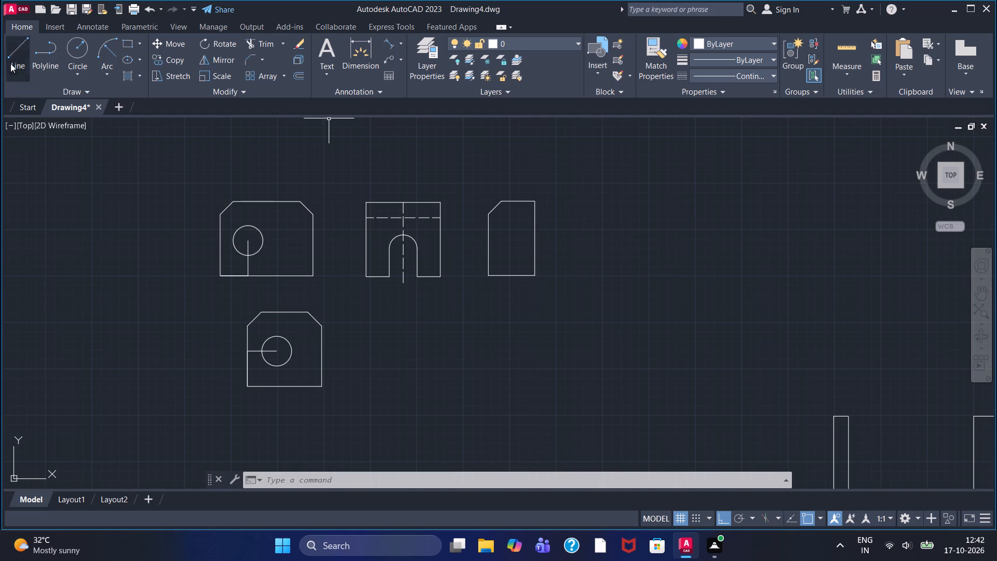
pyautogui.click(587, 275)
pyautogui.press('6')
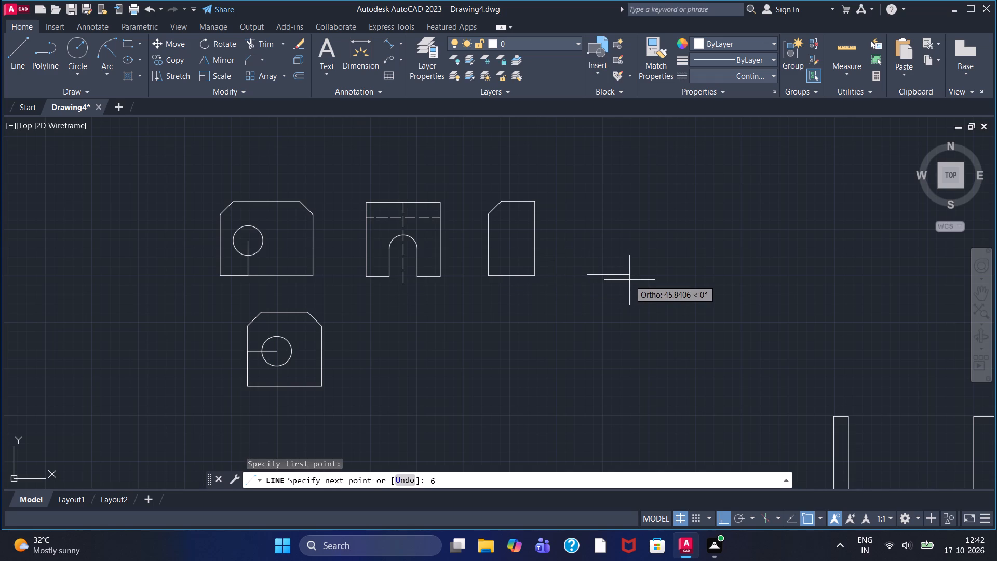
pyautogui.press('4')
pyautogui.press('Return')
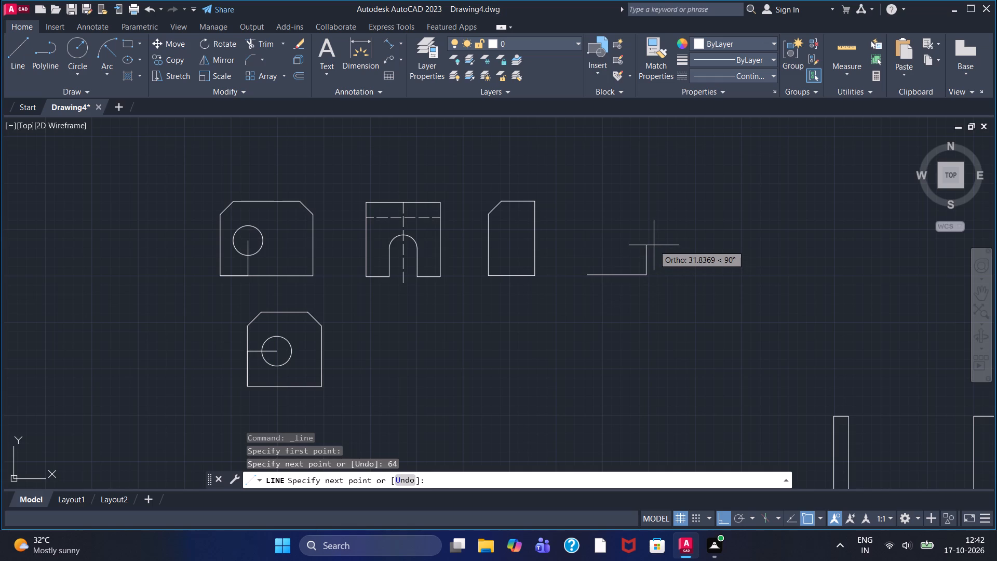
pyautogui.write('80')
pyautogui.press('Return')
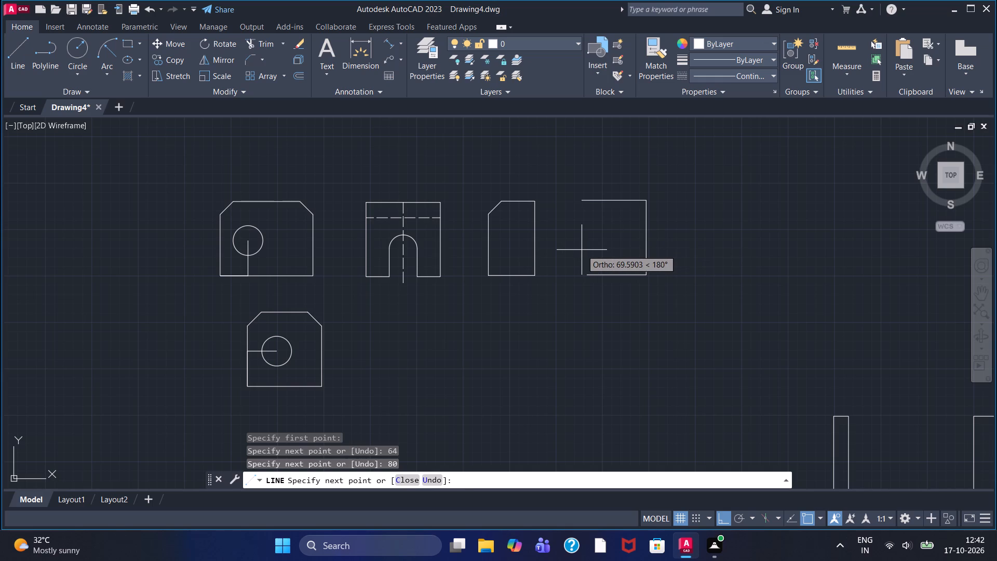
pyautogui.write('64')
pyautogui.press('Return')
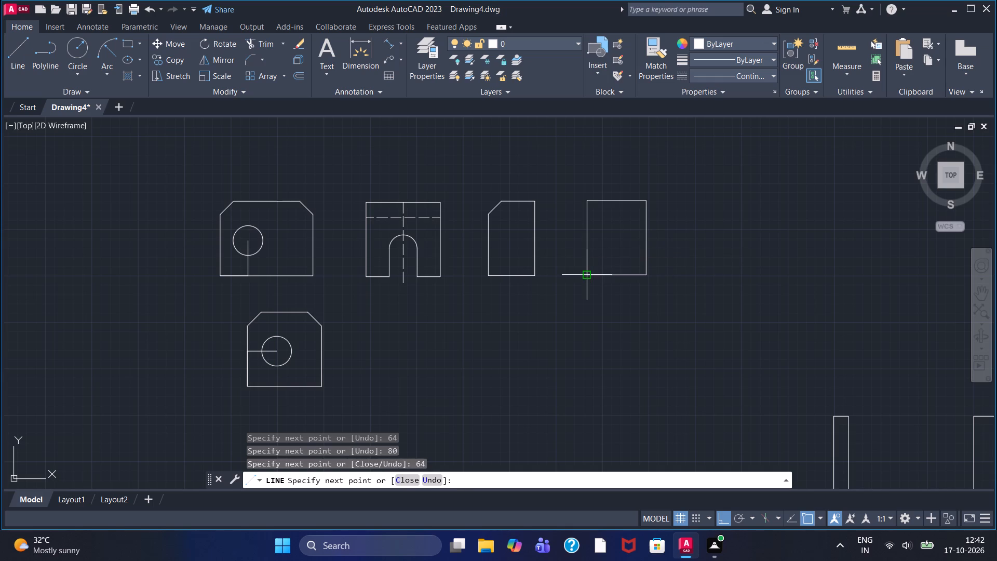
pyautogui.click(587, 276)
pyautogui.rightClick(568, 234)
pyautogui.click(577, 241)
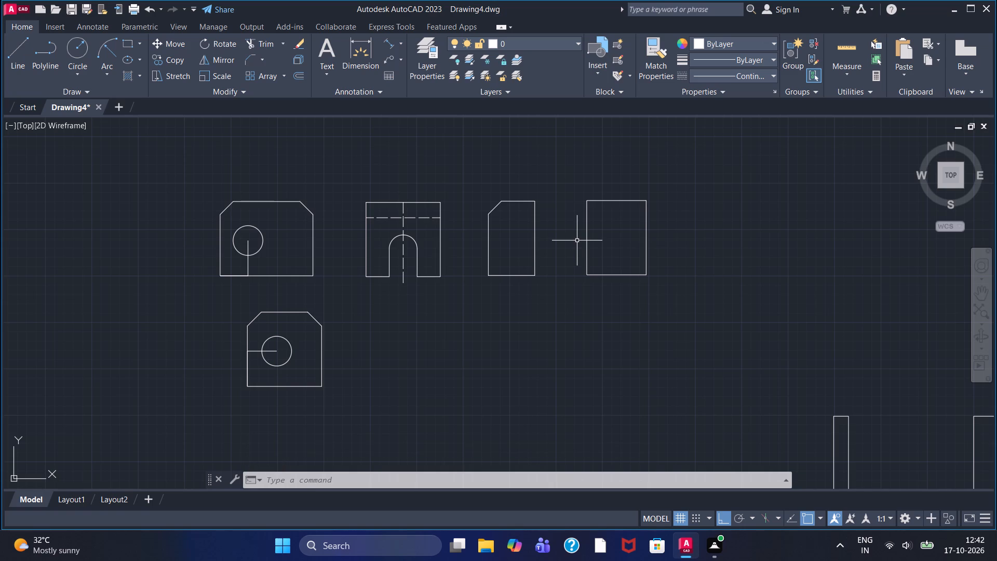
# Chamfer the upper-left corner of the 64 by 80 rectangle with length 20 at 45 degrees.
pyautogui.click(247, 54)
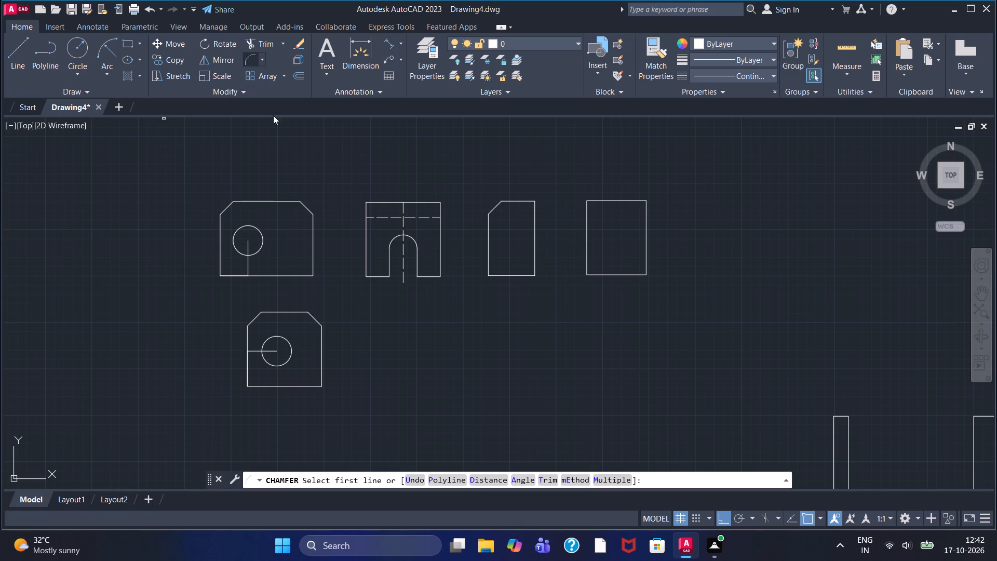
pyautogui.click(520, 483)
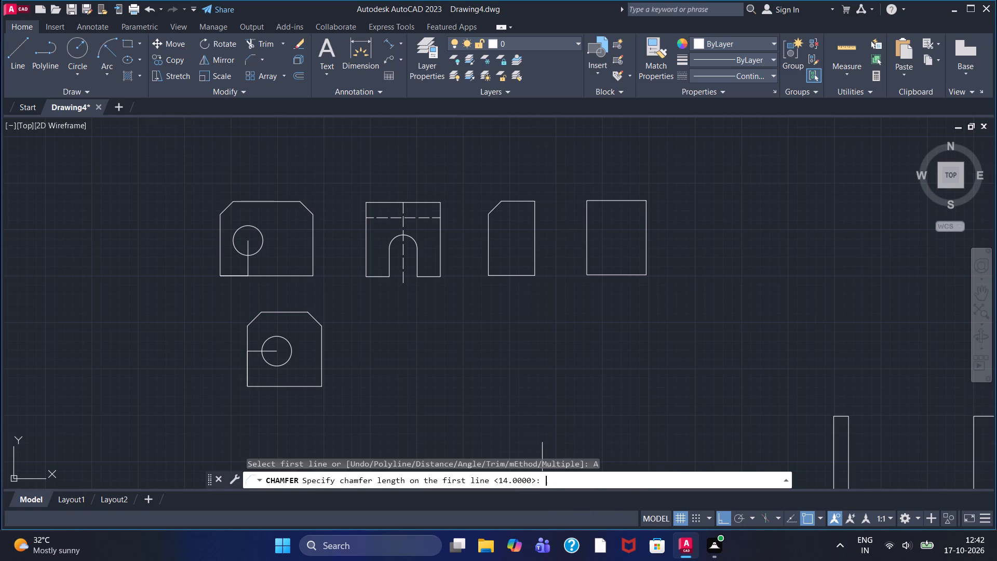
pyautogui.write('20')
pyautogui.press('Return')
pyautogui.write('45')
pyautogui.press('Return')
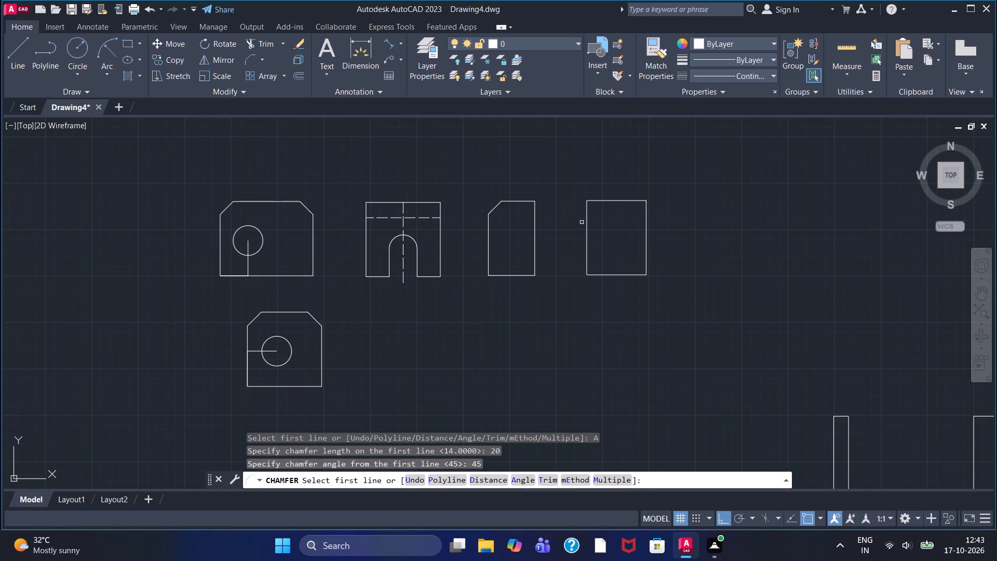
pyautogui.click(588, 221)
pyautogui.click(601, 200)
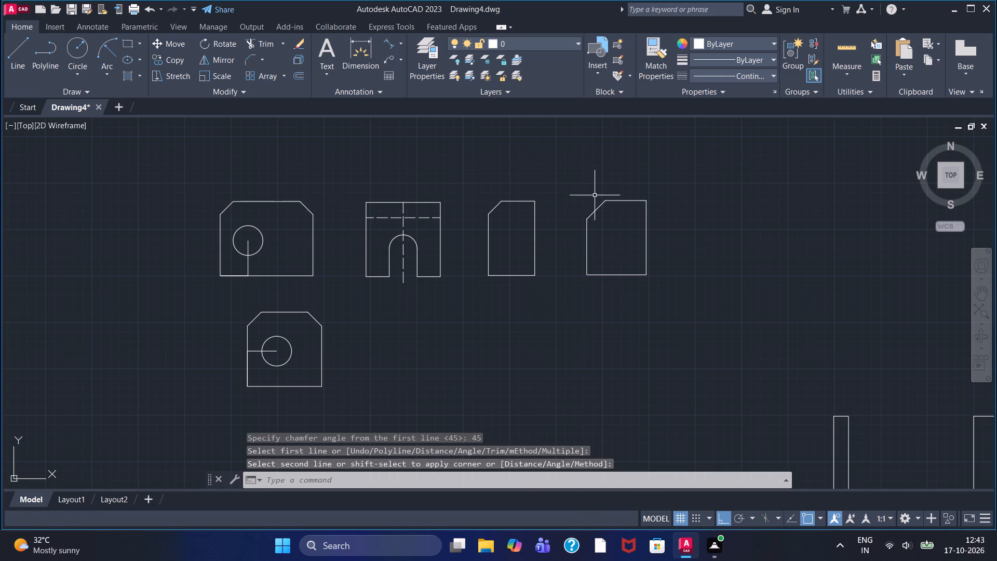
pyautogui.rightClick(590, 183)
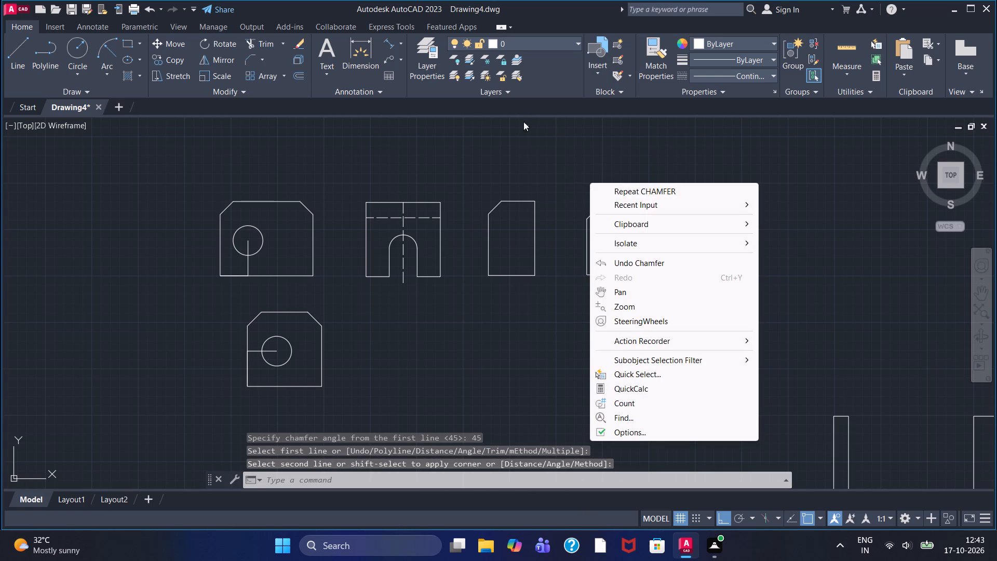
# Chamfer the lower-right corner of the 64 by 80 plate with length 14 at 45 degrees.
pyautogui.click(242, 59)
pyautogui.click(247, 57)
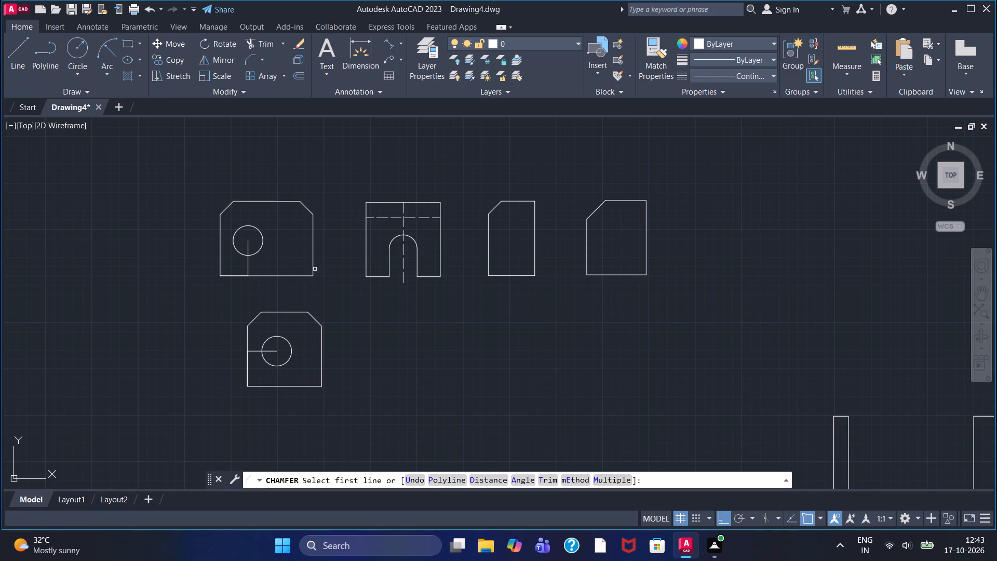
pyautogui.click(531, 477)
pyautogui.write('14')
pyautogui.press('Return')
pyautogui.write('45')
pyautogui.press('Return')
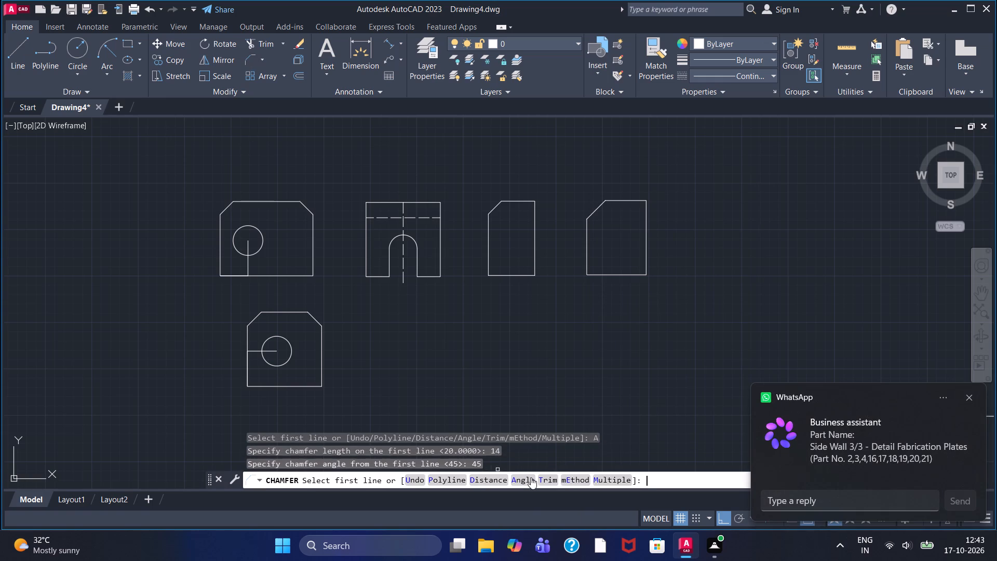
pyautogui.click(638, 276)
pyautogui.click(647, 265)
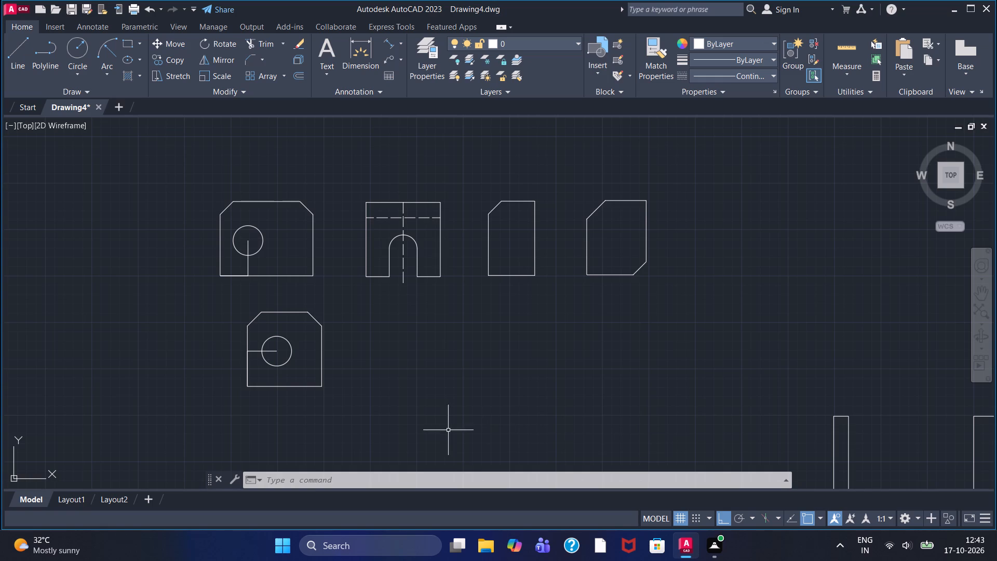
# Draw locating lines from the 64 by 80 plate's lower-left corner, 30 to the right and 50 upward.
pyautogui.click(19, 57)
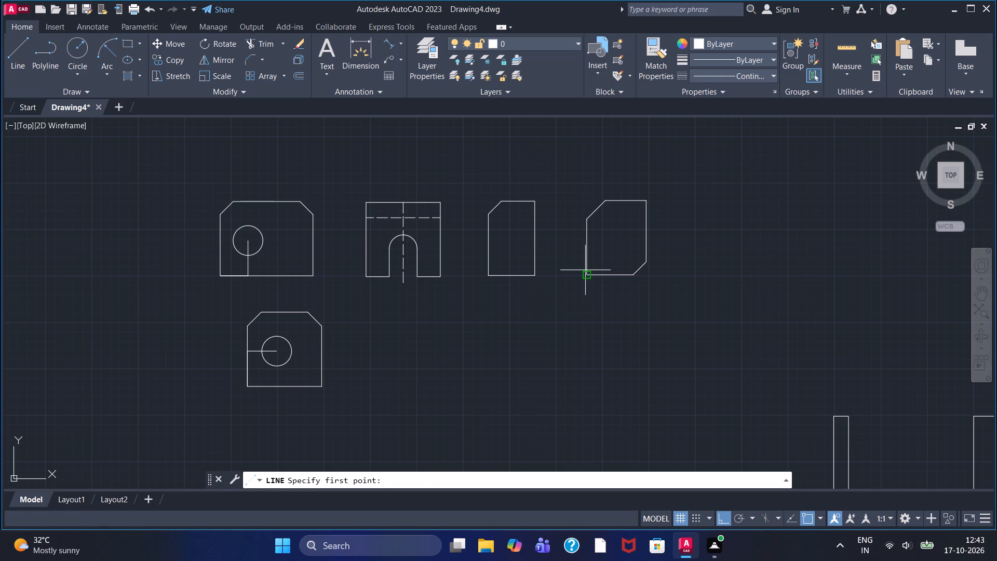
pyautogui.moveTo(585, 270); pyautogui.dragTo(593, 270)
pyautogui.write('30')
pyautogui.press('Return')
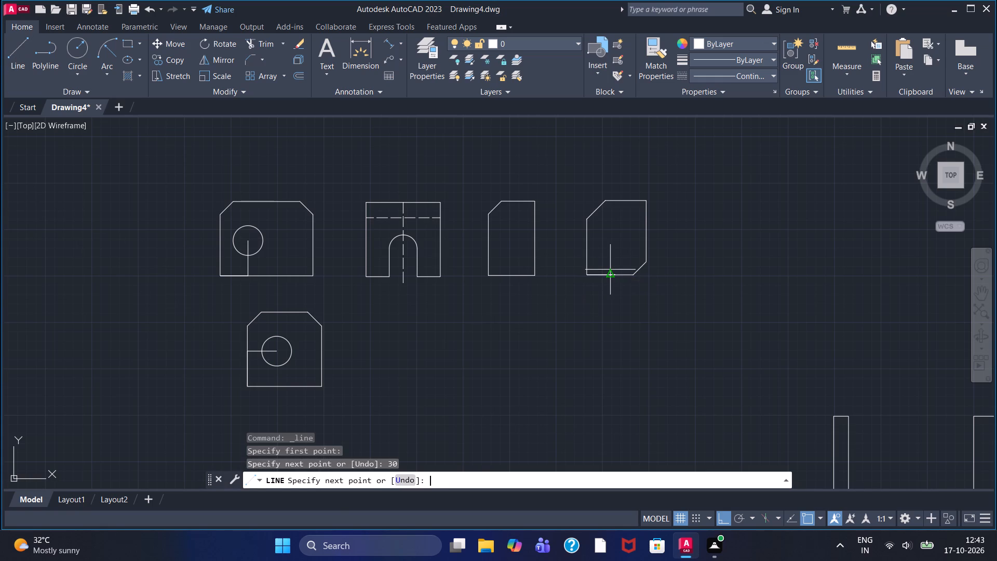
pyautogui.write('50')
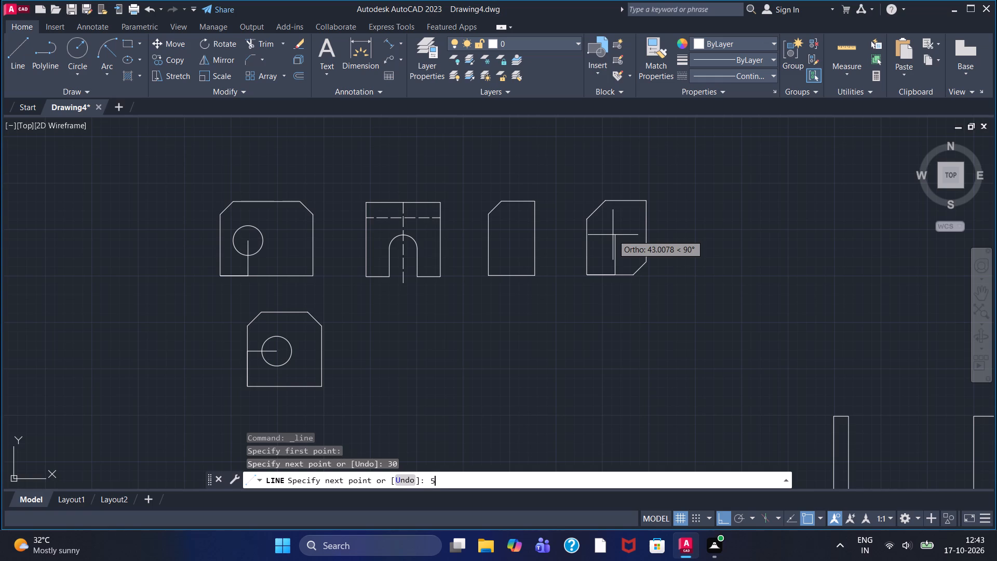
pyautogui.press('Return')
pyautogui.rightClick(659, 228)
pyautogui.click(668, 236)
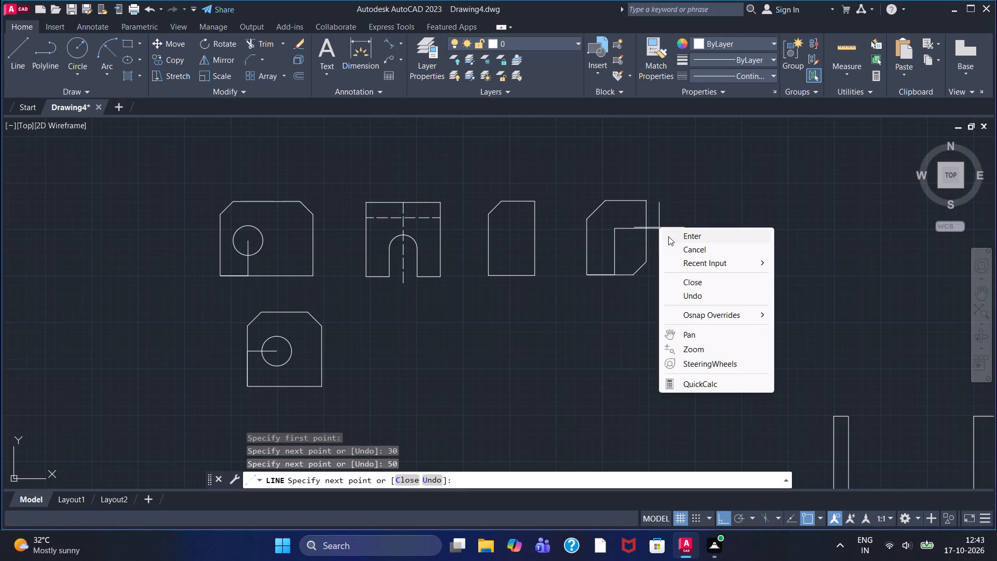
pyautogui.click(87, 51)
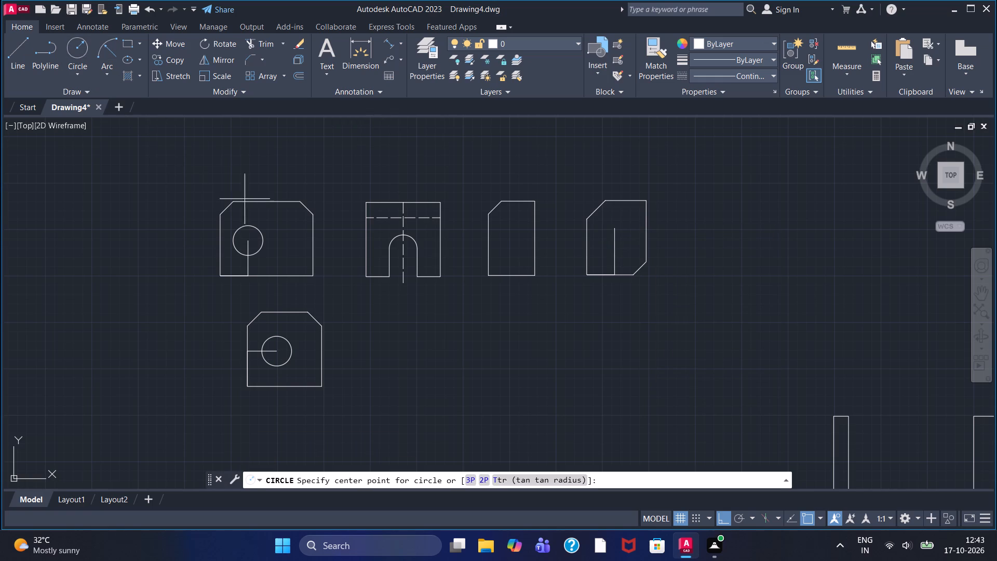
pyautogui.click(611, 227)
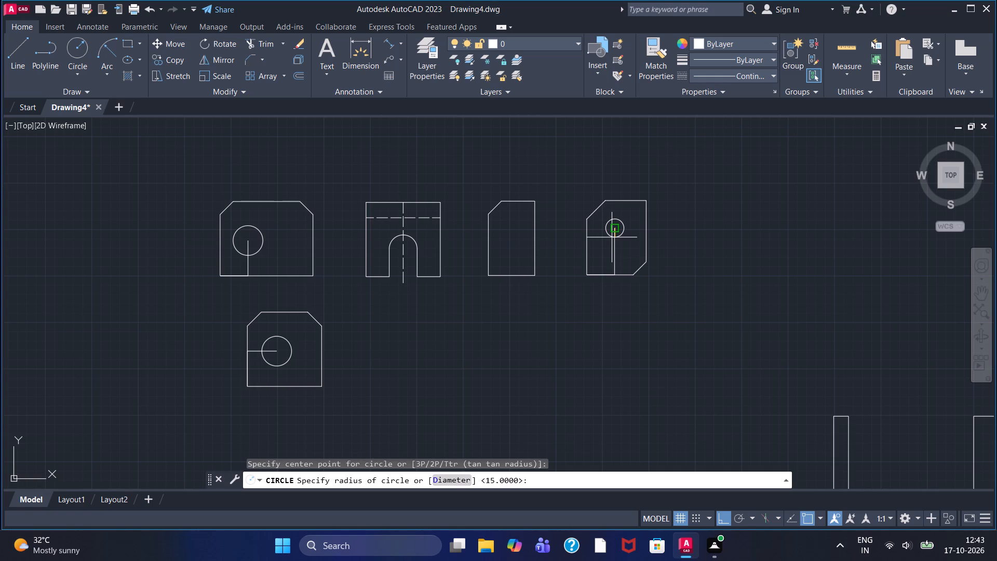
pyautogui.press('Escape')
# Draw a 23 diameter circle centred on the upper end of the 50 long locating line in the 64 by 80 plate.
pyautogui.click(82, 75)
pyautogui.click(106, 116)
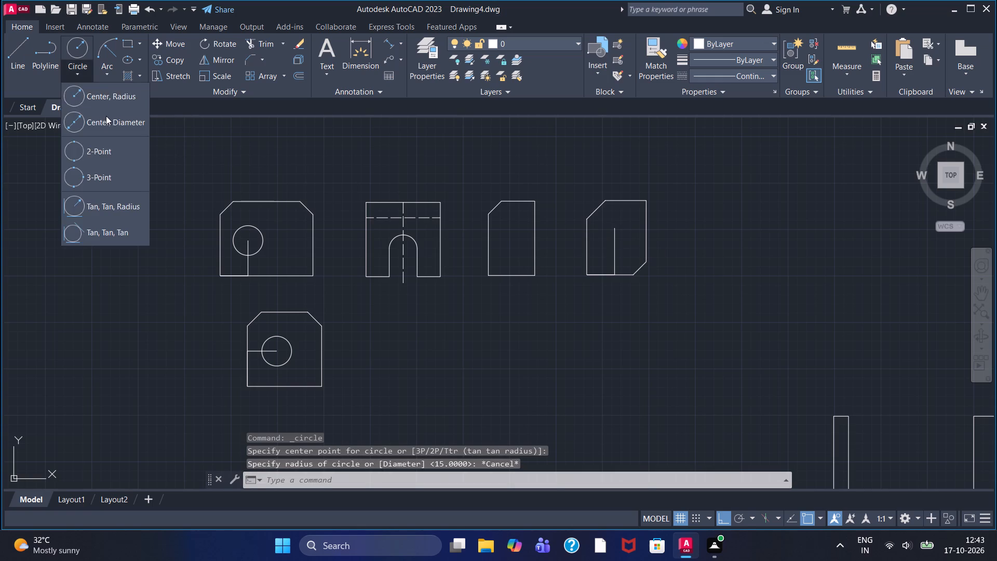
pyautogui.click(612, 231)
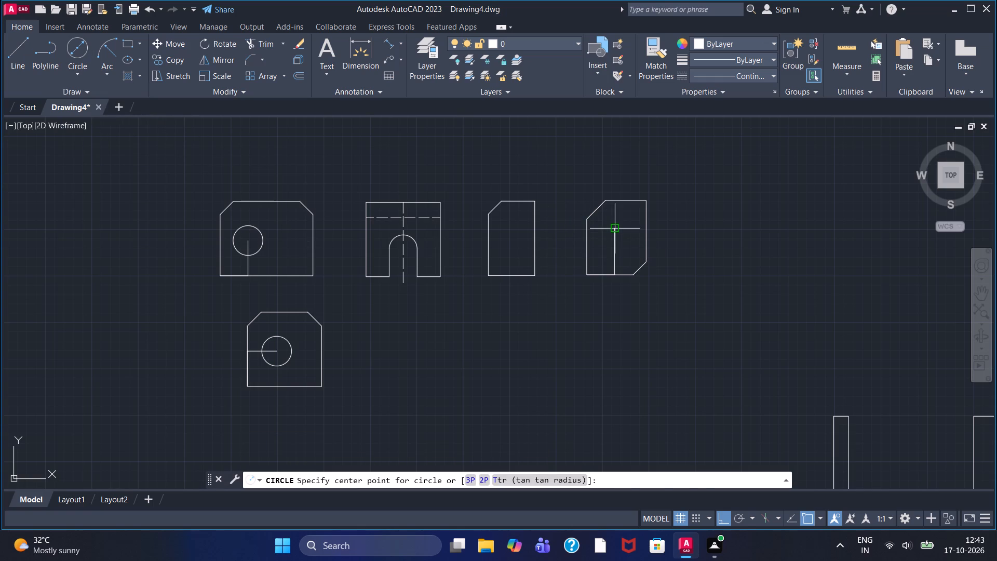
pyautogui.write('23')
pyautogui.press('Return')
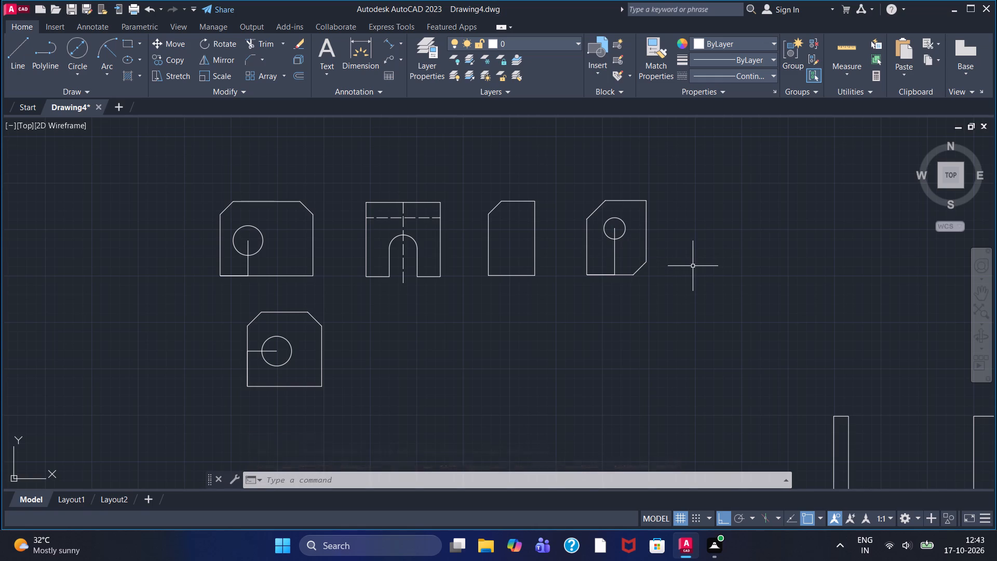
# Draw an 82 wide by 54 high rectangle with lines to the right of the 64 by 80 plate.
pyautogui.moveTo(785, 273); pyautogui.dragTo(607, 290, button='middle')
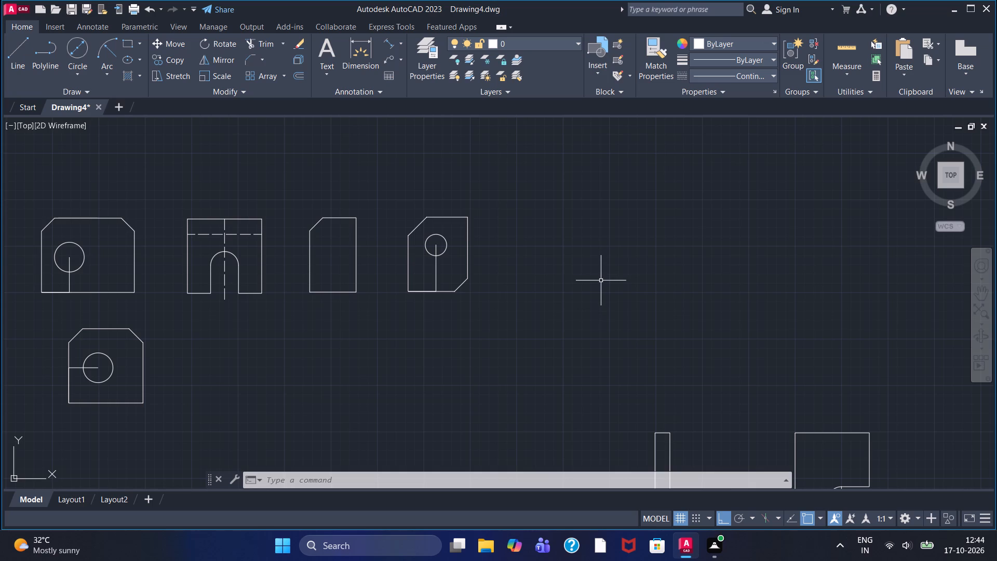
pyautogui.click(16, 67)
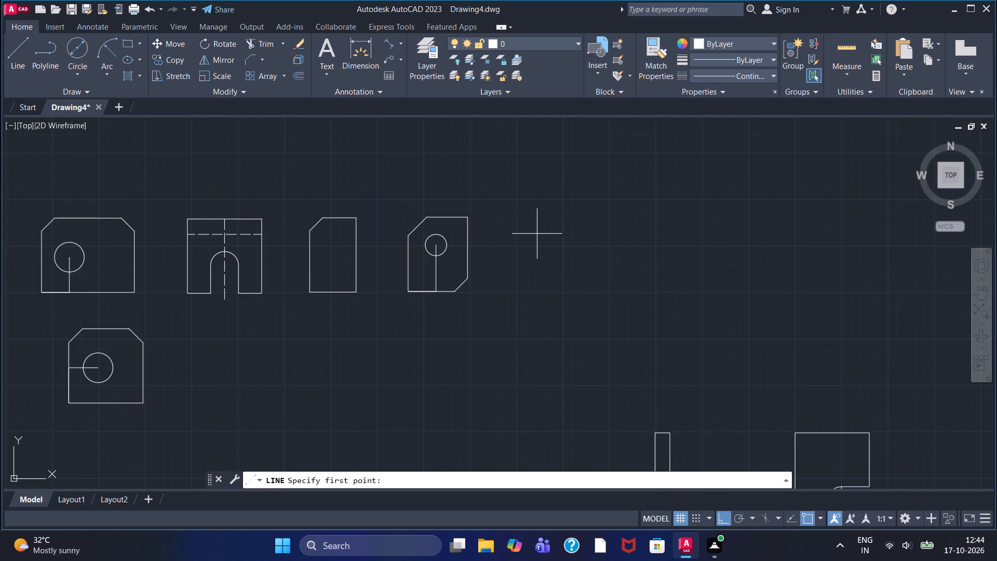
pyautogui.click(507, 218)
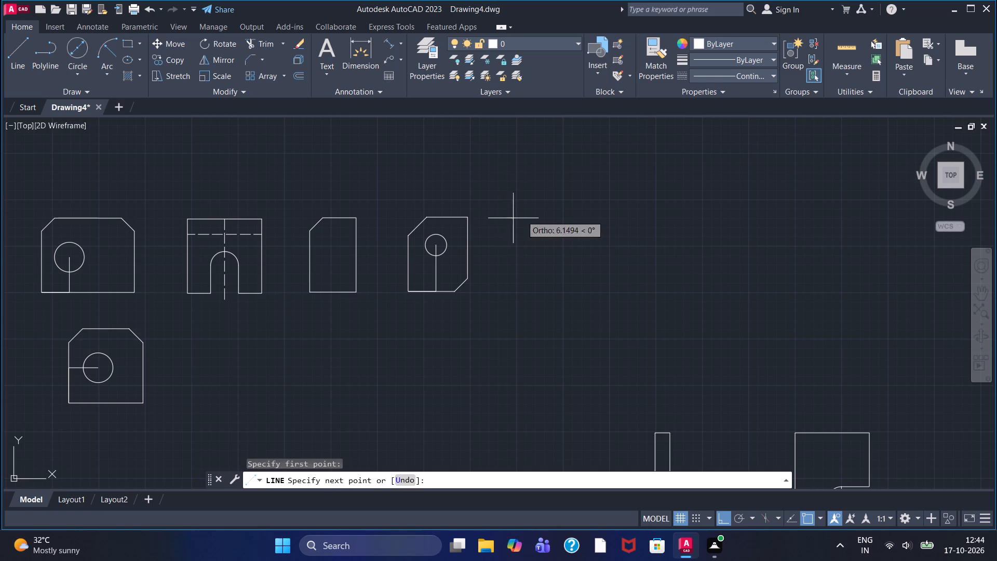
pyautogui.write('82')
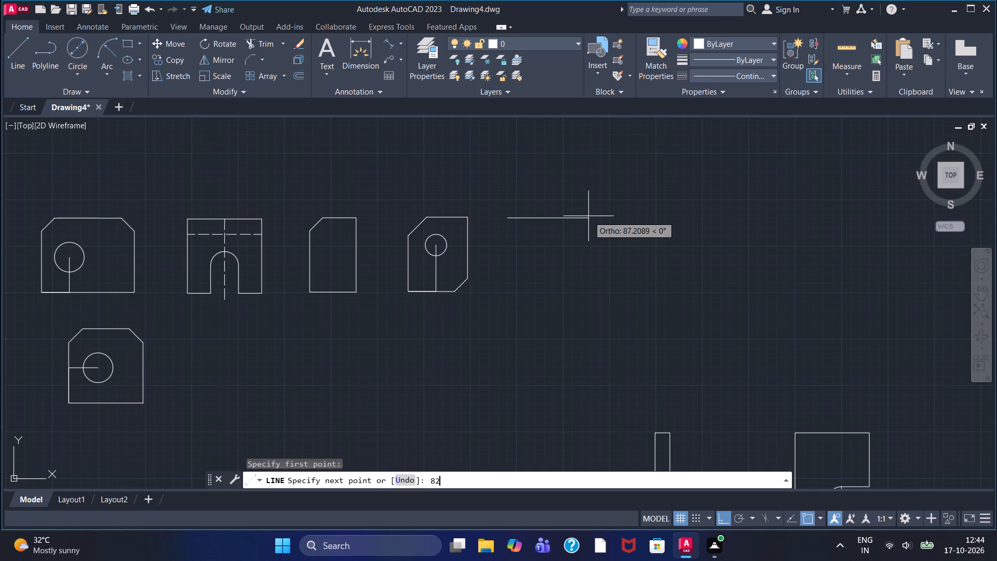
pyautogui.press('Return')
pyautogui.write('54')
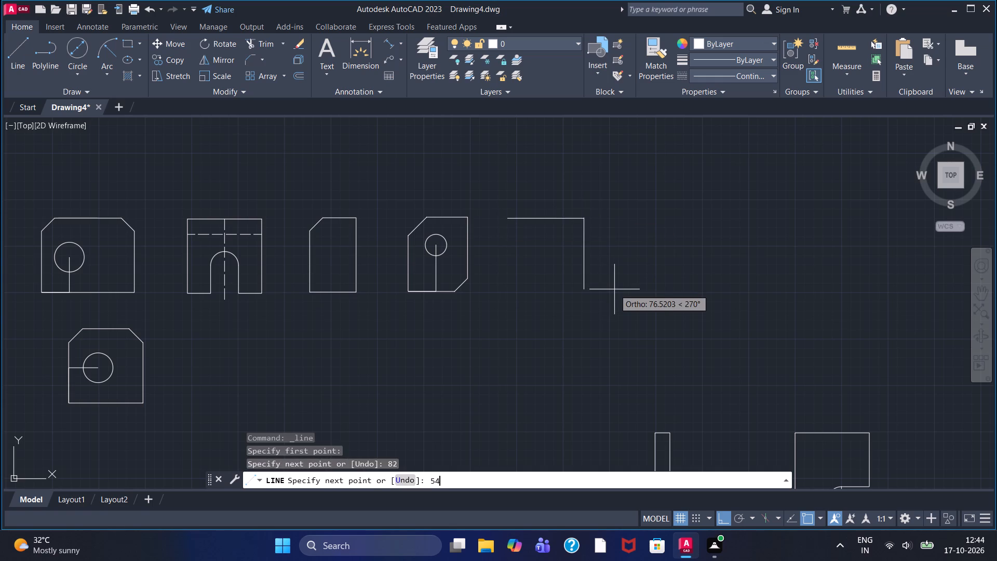
pyautogui.press('Return')
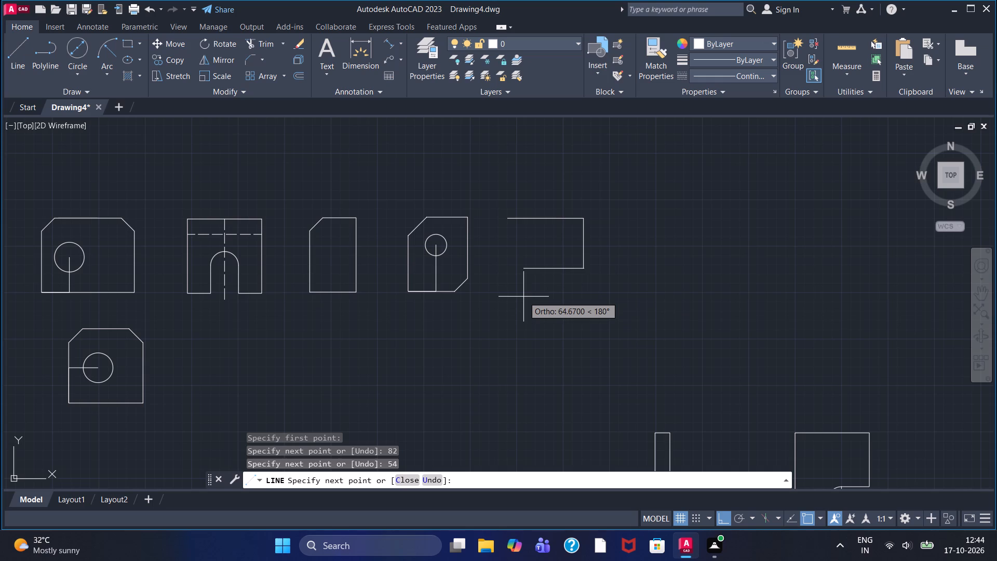
pyautogui.write('82')
pyautogui.press('Return')
pyautogui.click(514, 222)
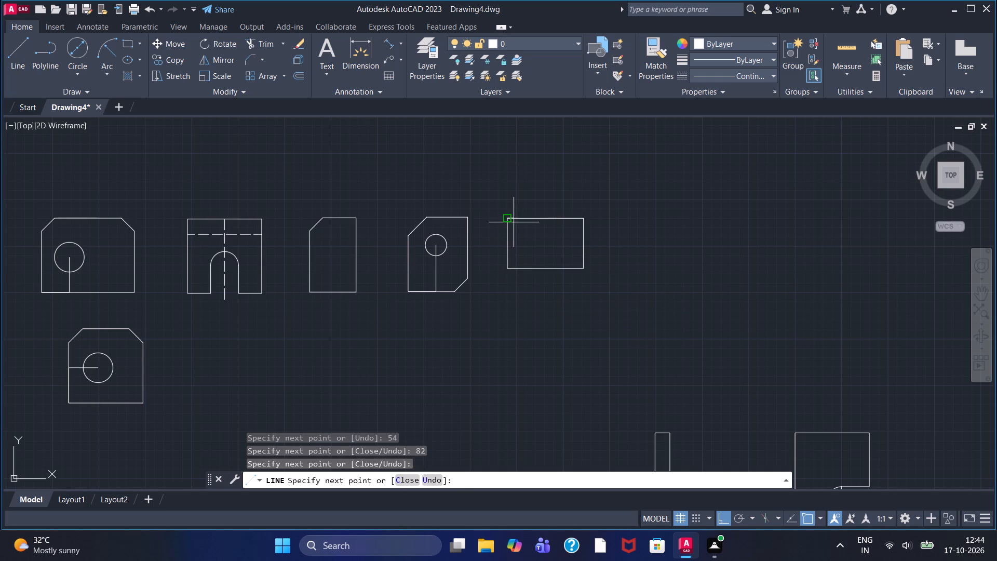
pyautogui.rightClick(513, 194)
pyautogui.click(519, 197)
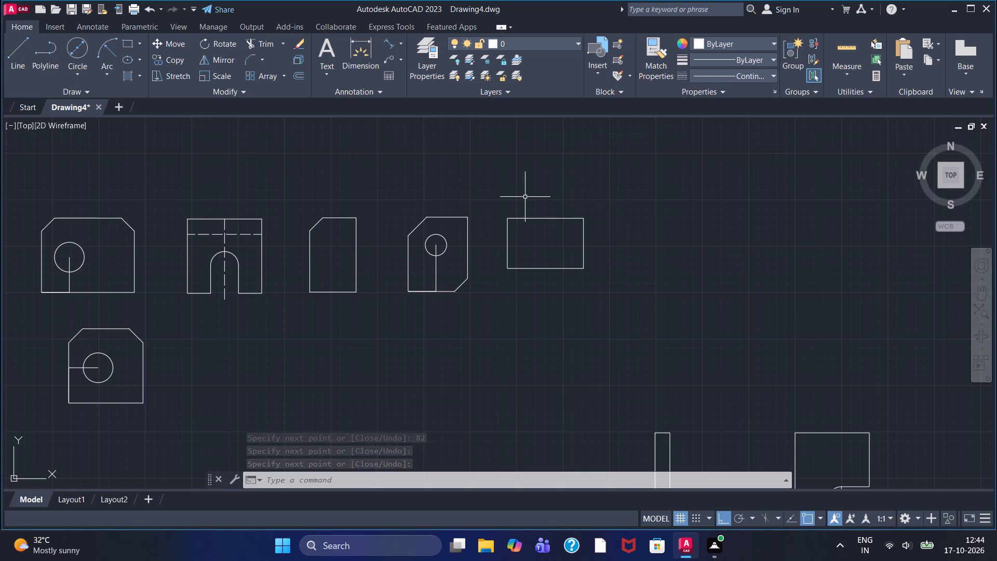
# Chamfer the upper-right corner of the 82 by 54 rectangle with length 14 at 45 degrees.
pyautogui.click(248, 62)
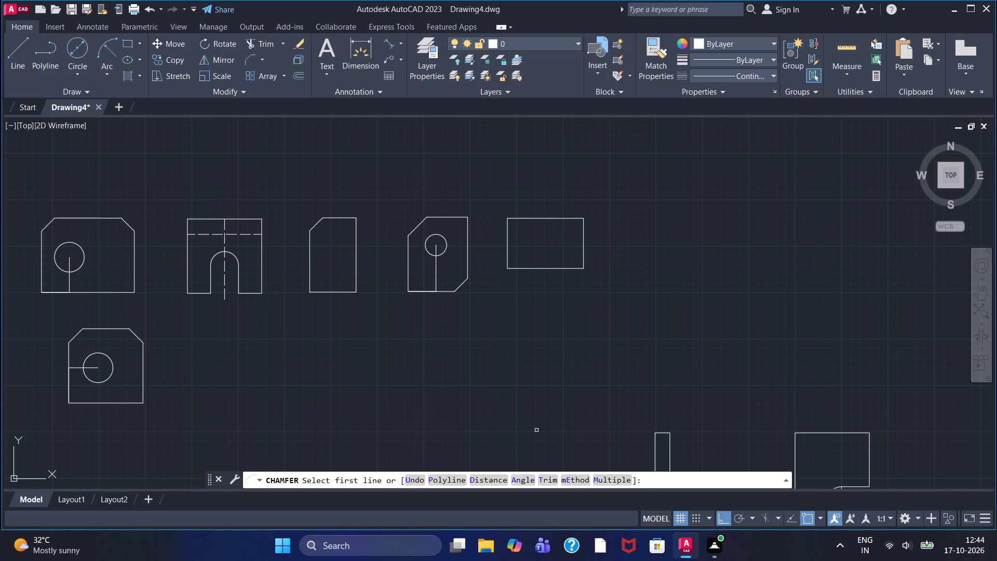
pyautogui.click(519, 486)
pyautogui.click(522, 480)
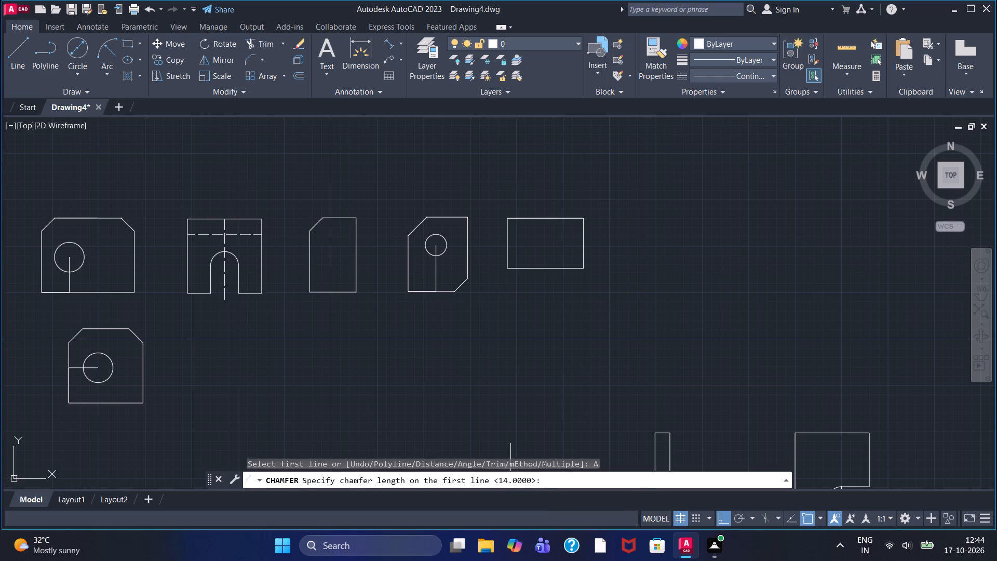
pyautogui.write('14')
pyautogui.press('Return')
pyautogui.write('45')
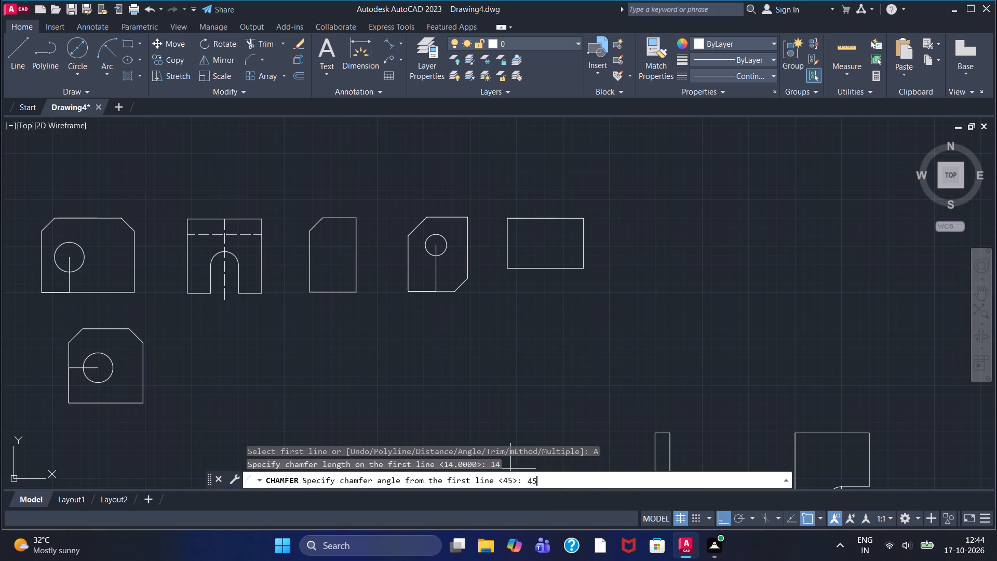
pyautogui.press('Return')
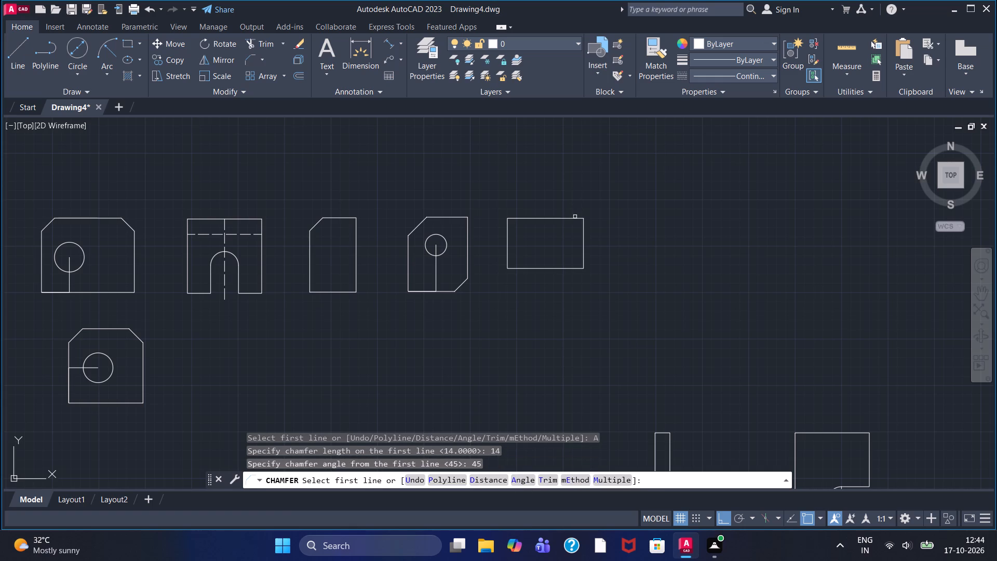
pyautogui.click(575, 218)
pyautogui.click(584, 228)
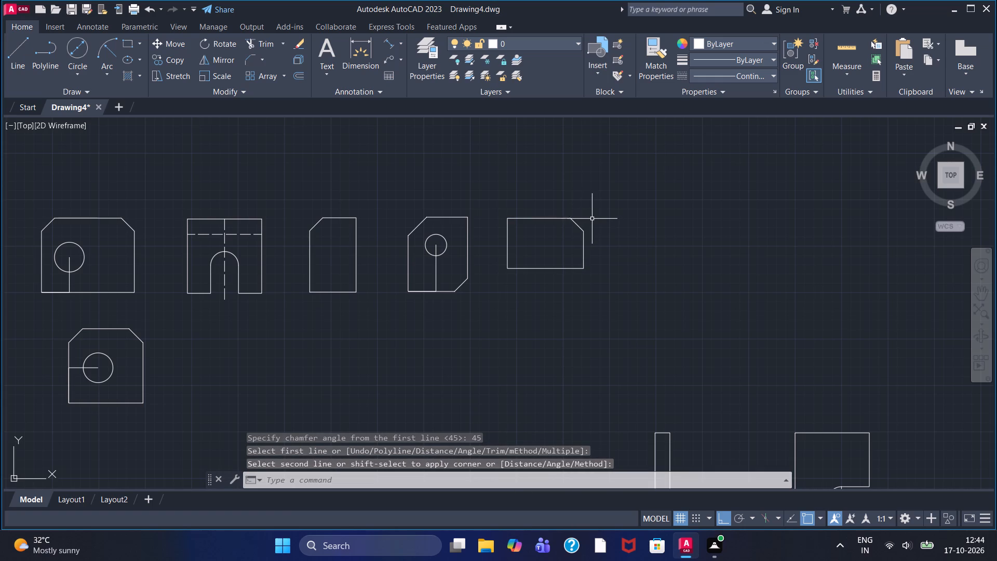
# Fillet the lower-left corner of the 82 by 54 plate with radius 24.
pyautogui.click(263, 61)
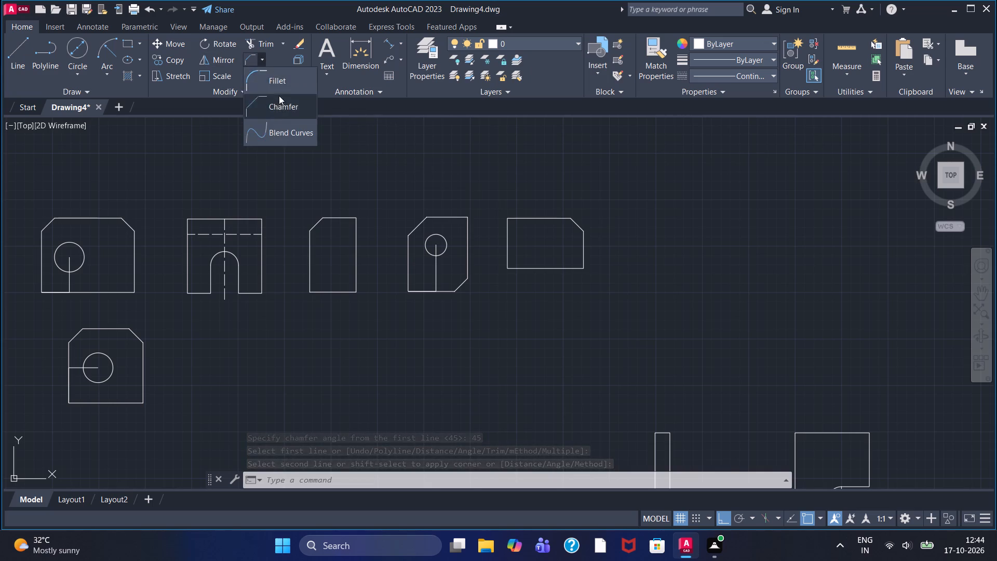
pyautogui.click(288, 77)
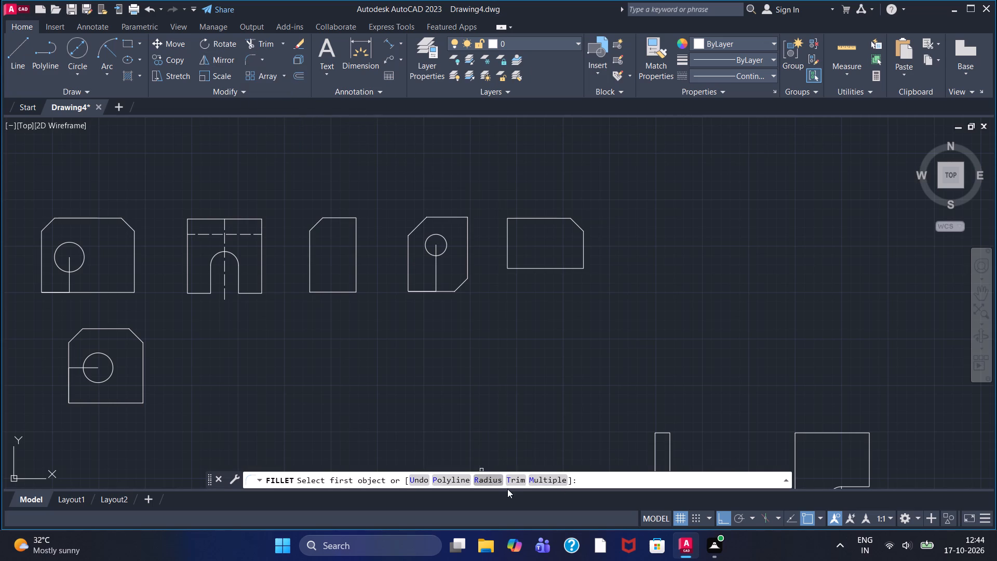
pyautogui.click(490, 482)
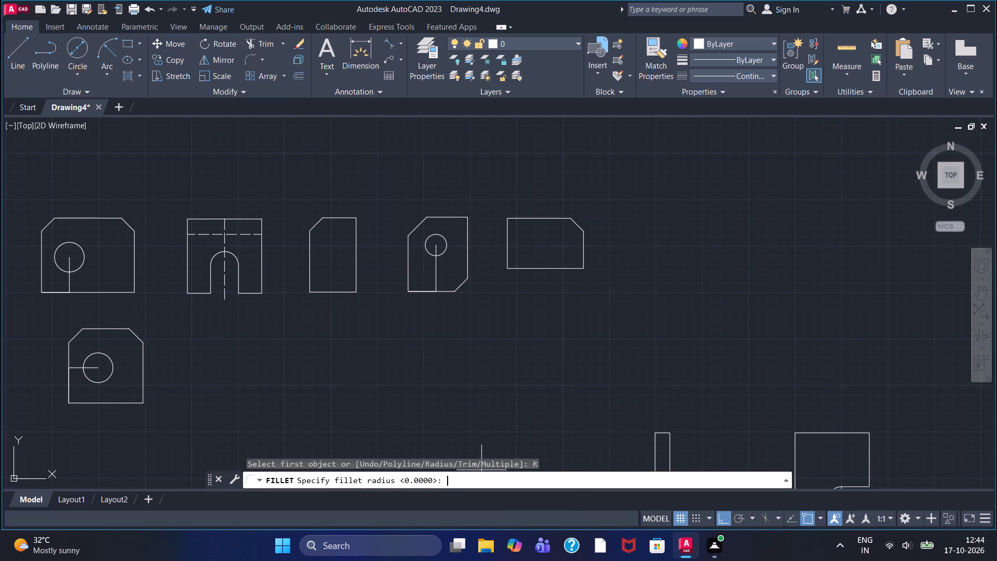
pyautogui.write('24')
pyautogui.press('Return')
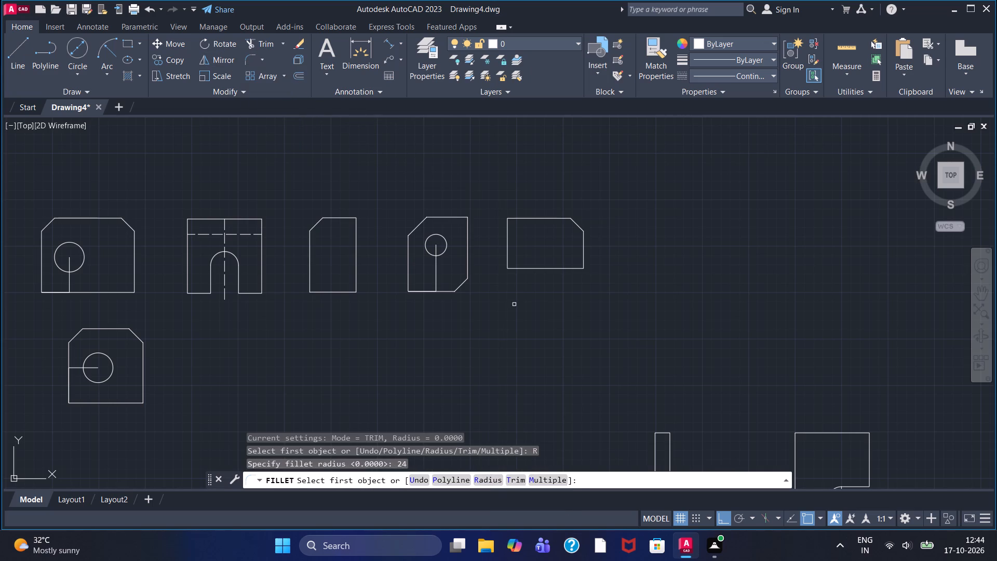
pyautogui.click(509, 251)
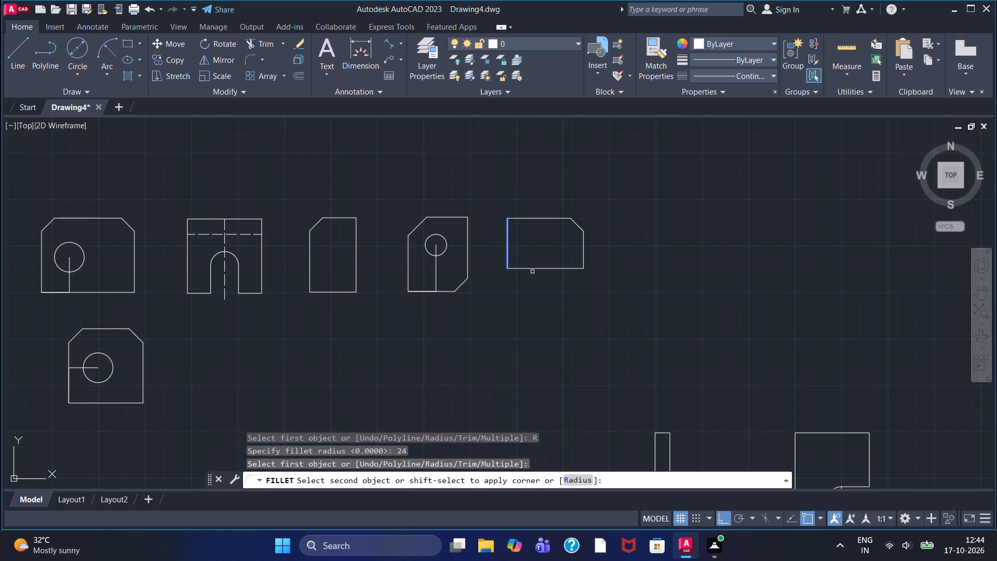
pyautogui.click(531, 269)
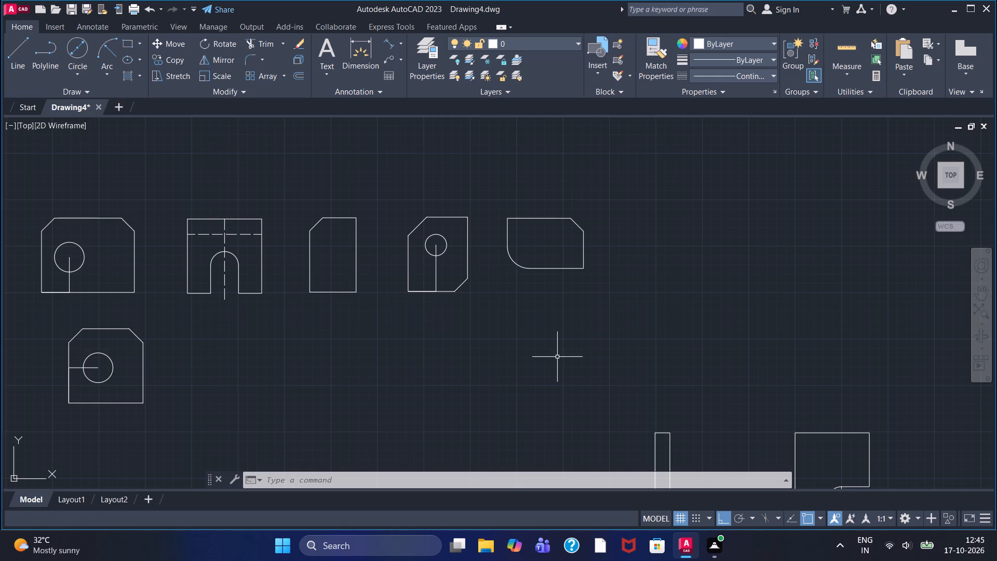
# Draw locating lines in the 82 by 54 plate: 58 leftward along the bottom edge from its lower-right corner, and 24 upward.
pyautogui.click(20, 58)
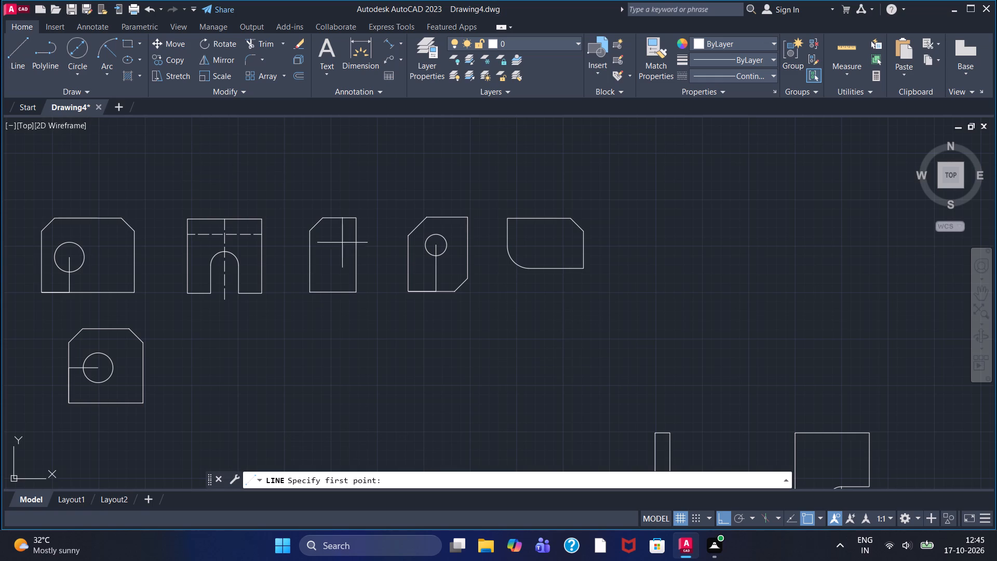
pyautogui.click(583, 268)
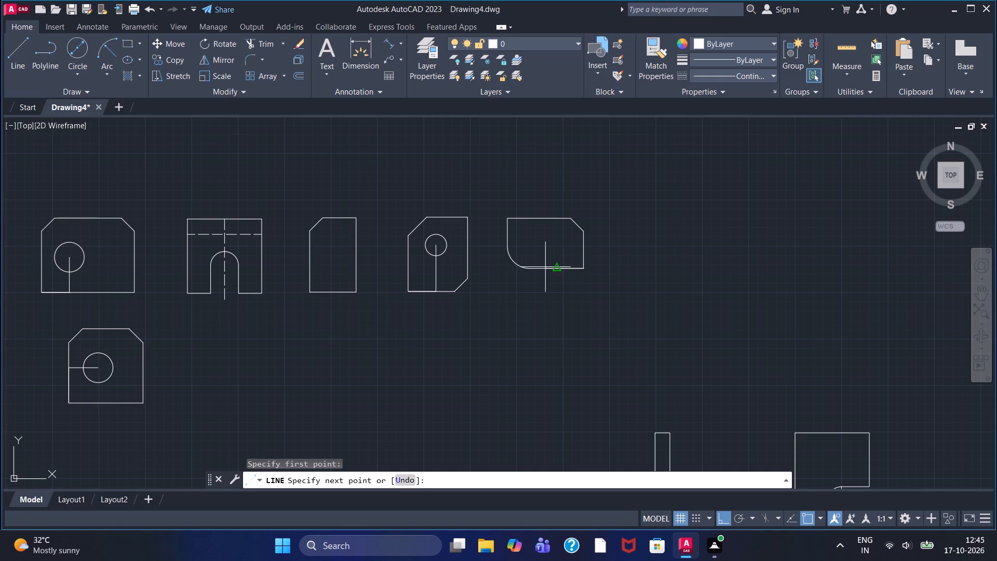
pyautogui.write('58')
pyautogui.press('Return')
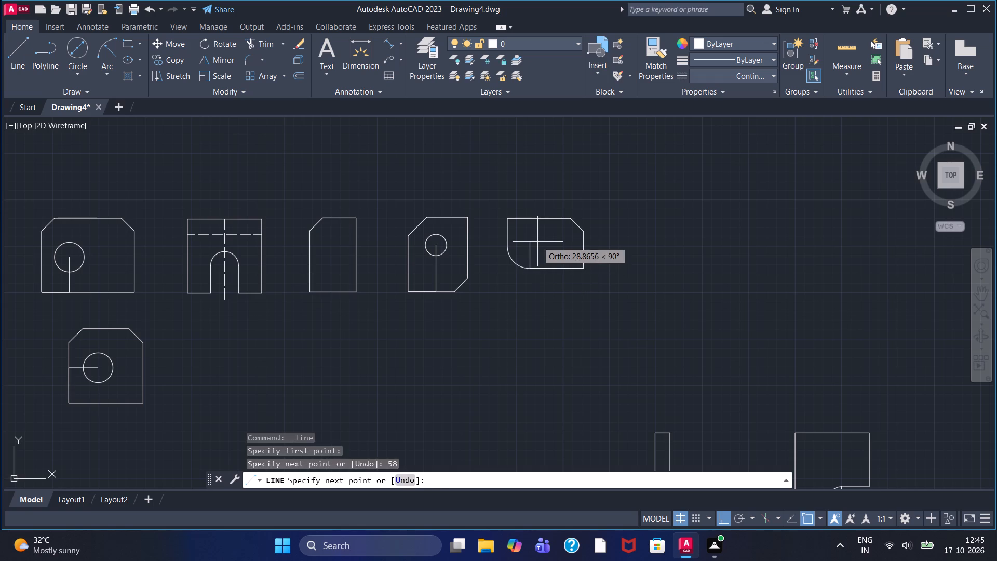
pyautogui.press('3')
pyautogui.press('0')
pyautogui.press('BackSpace')
pyautogui.press('BackSpace')
pyautogui.write('24')
pyautogui.press('Return')
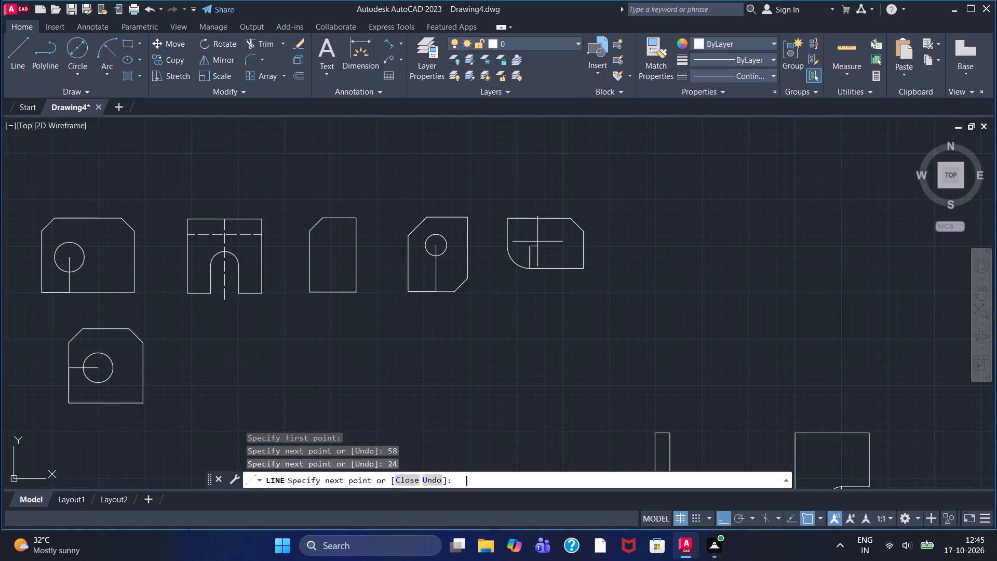
pyautogui.rightClick(594, 211)
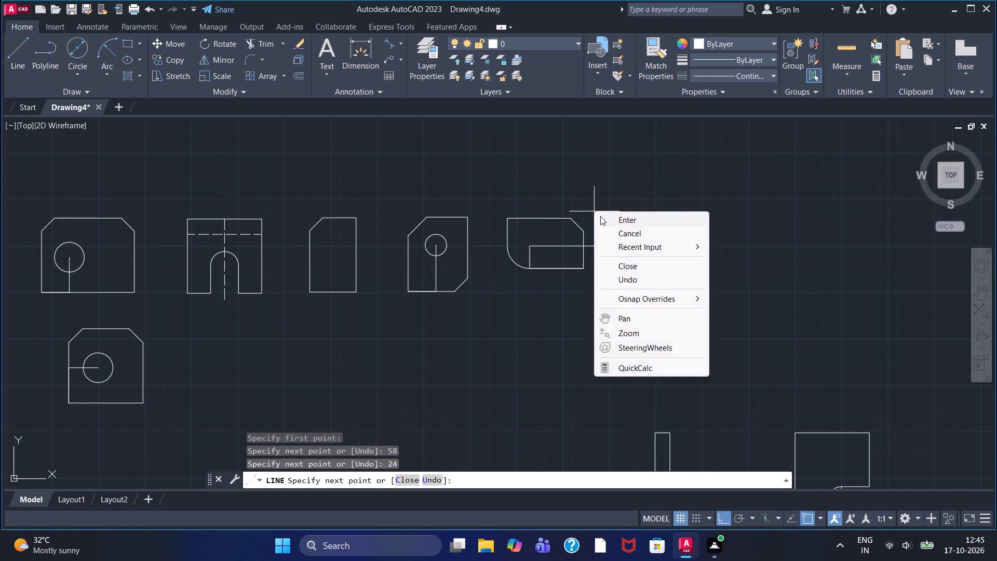
pyautogui.click(602, 217)
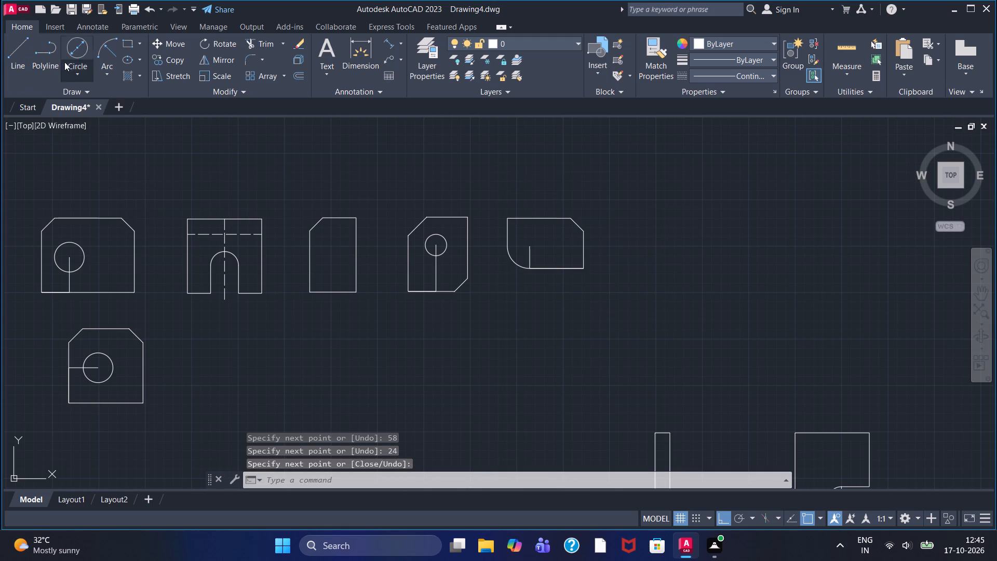
# Draw a 23 diameter circle centred on the upper end of the 24 long locating line in the 82 by 54 plate.
pyautogui.click(74, 56)
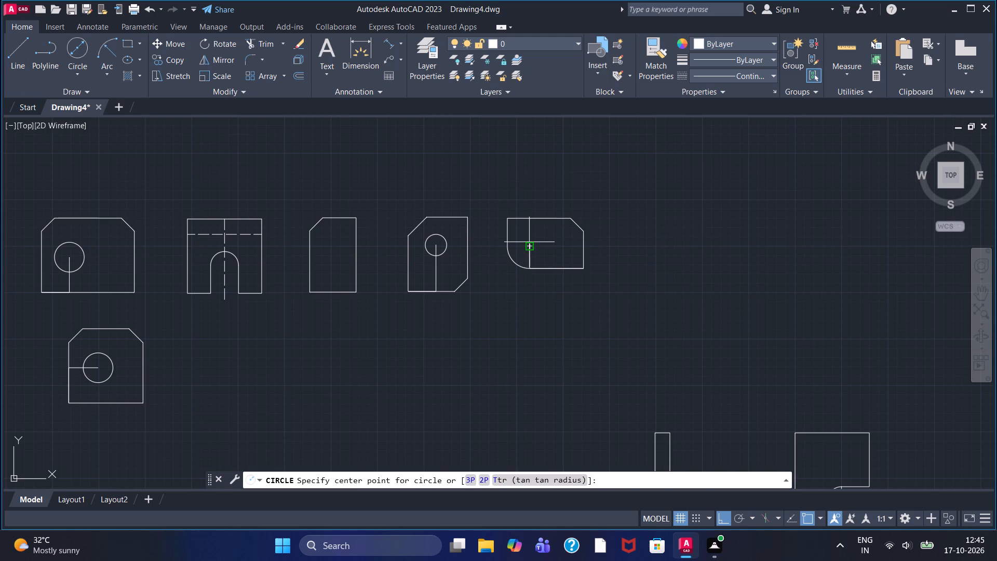
pyautogui.click(529, 242)
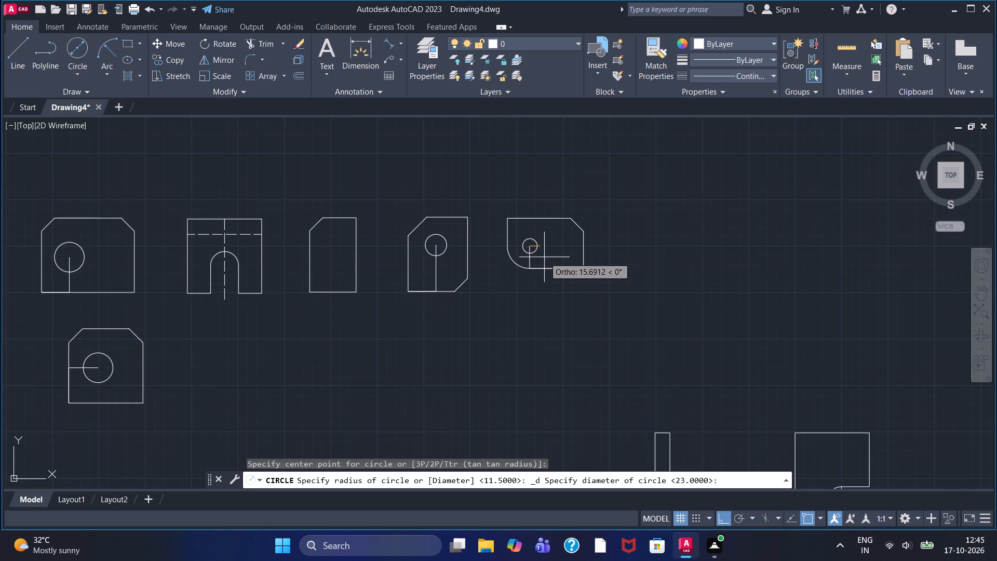
pyautogui.write('23')
pyautogui.press('Return')
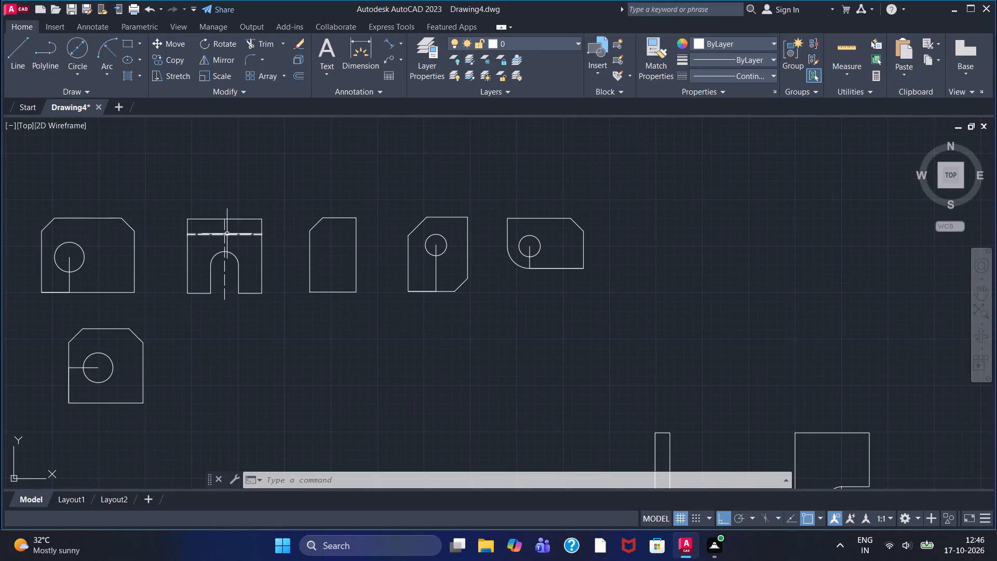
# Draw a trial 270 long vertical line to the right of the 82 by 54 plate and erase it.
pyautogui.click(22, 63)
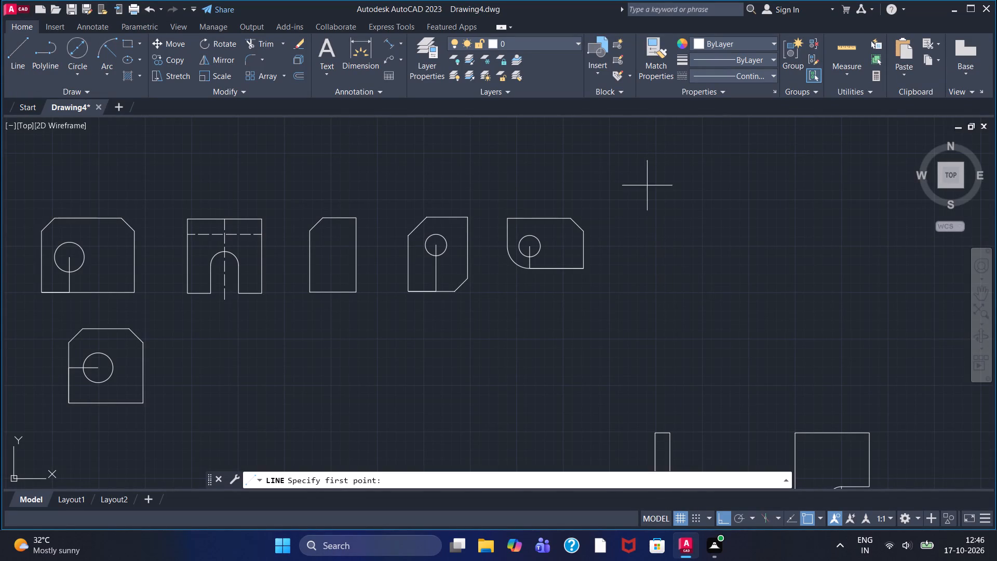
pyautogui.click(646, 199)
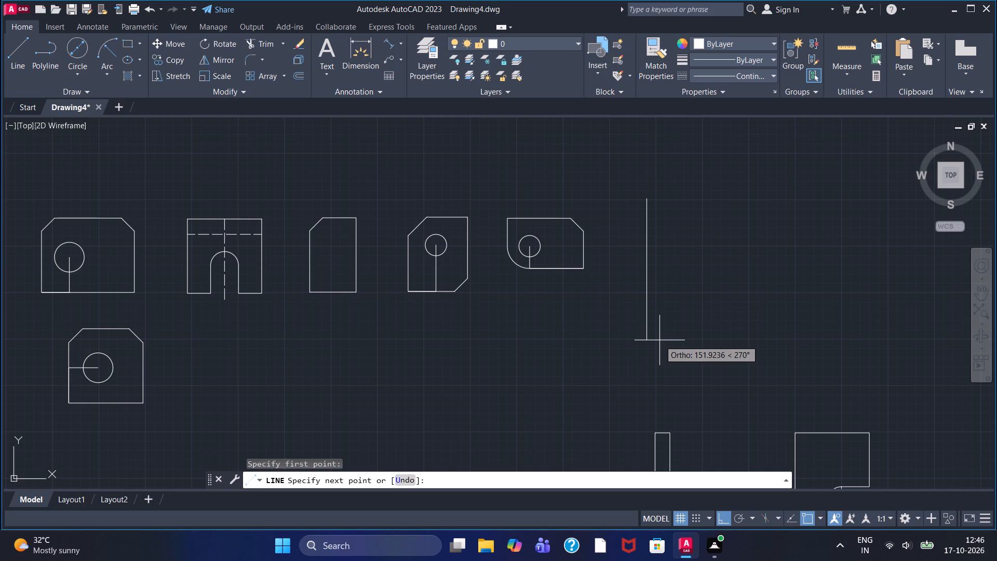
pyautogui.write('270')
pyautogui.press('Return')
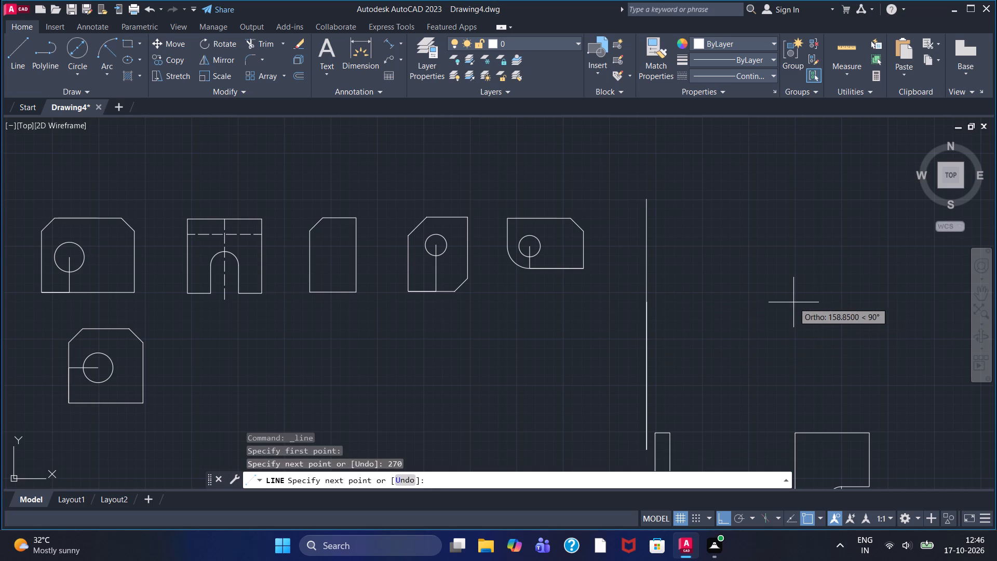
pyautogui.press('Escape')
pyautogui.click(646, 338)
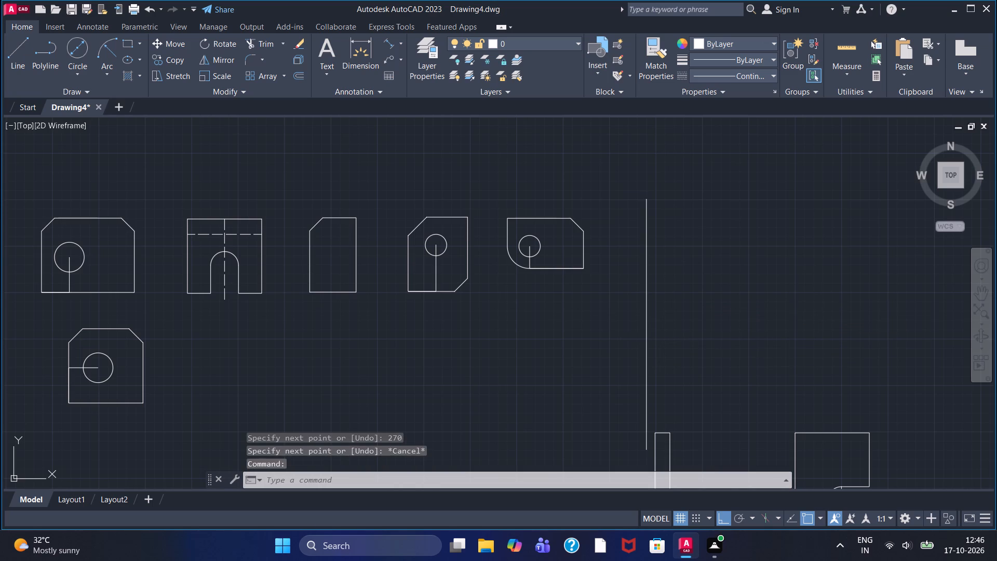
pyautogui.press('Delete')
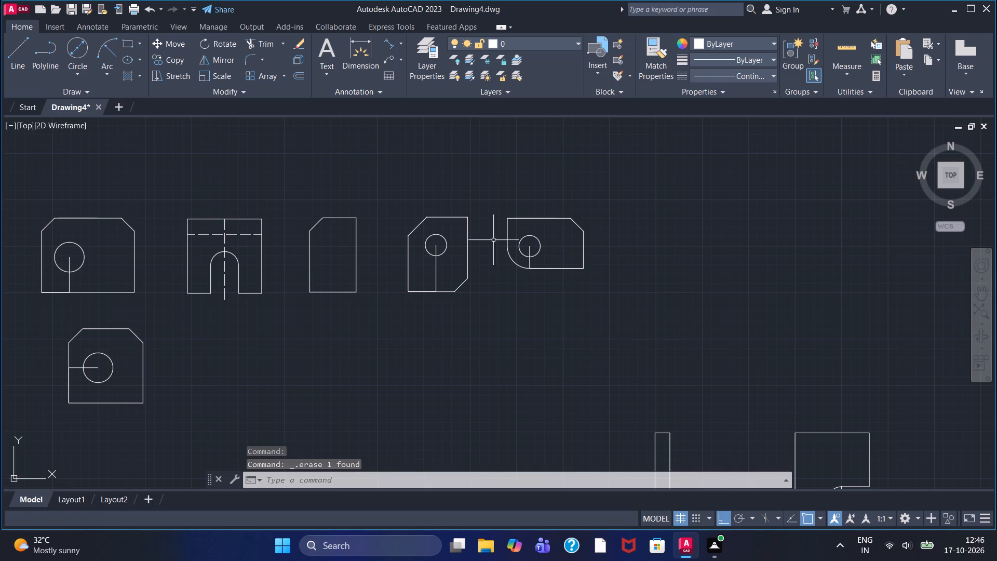
# Draw an 80 wide by 270 high rectangle with lines to the right of the 82 by 54 plate.
pyautogui.click(18, 50)
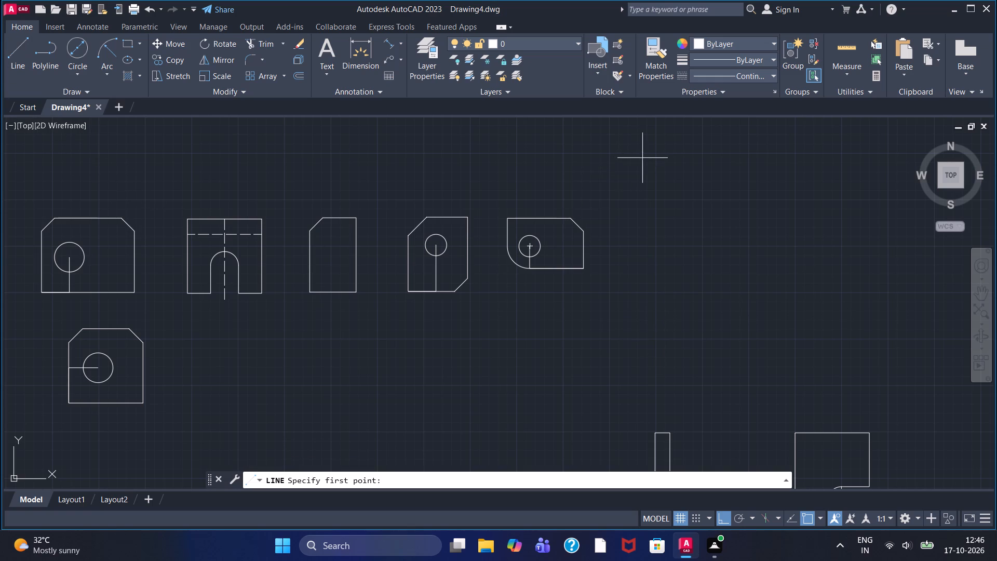
pyautogui.click(658, 145)
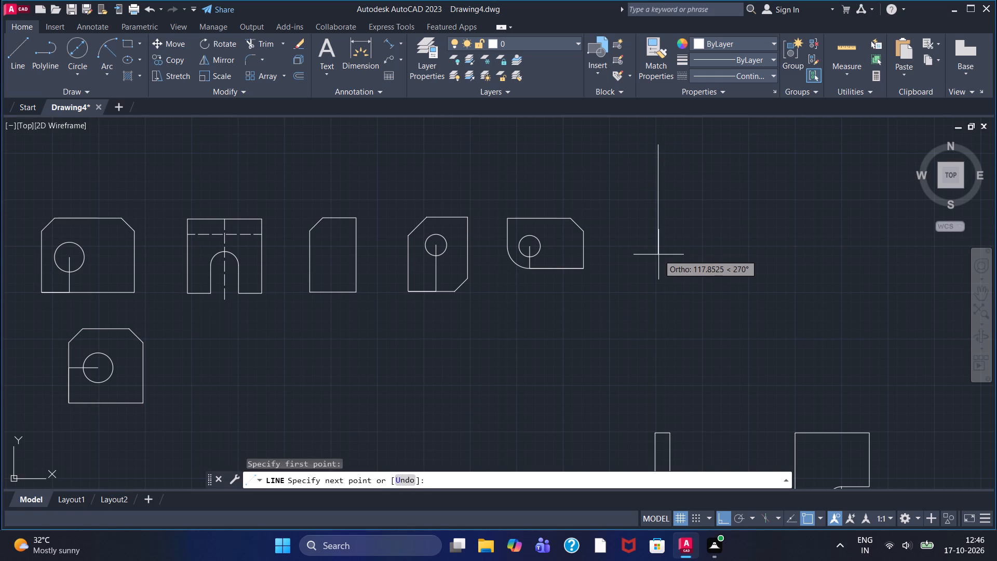
pyautogui.write('270')
pyautogui.press('Return')
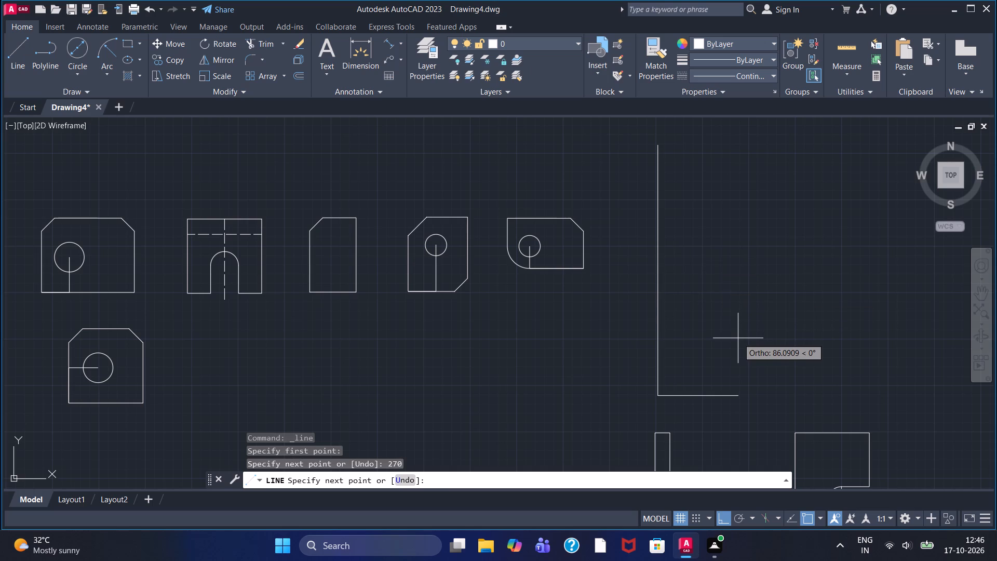
pyautogui.write('80')
pyautogui.press('Return')
pyautogui.write('270')
pyautogui.press('Return')
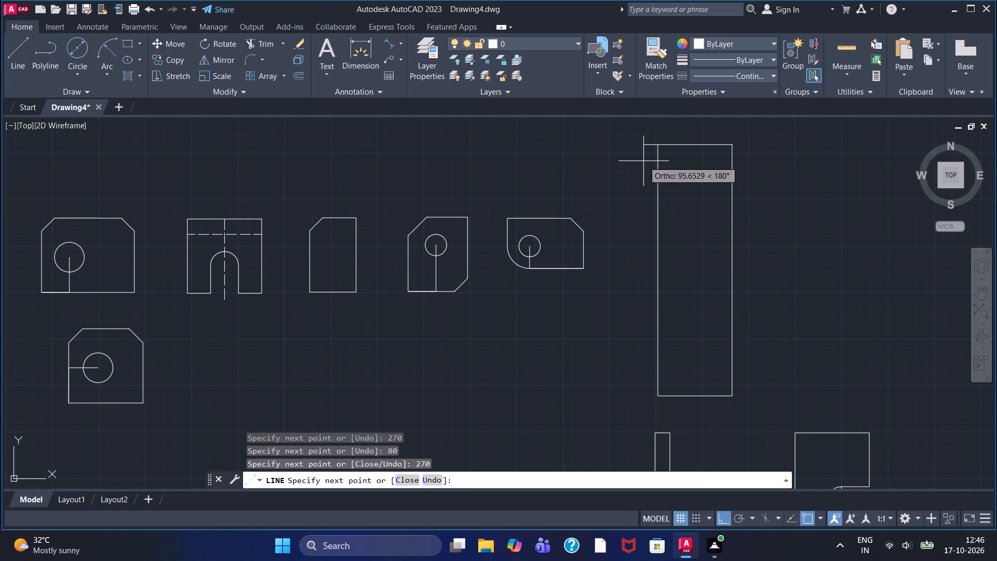
pyautogui.click(656, 162)
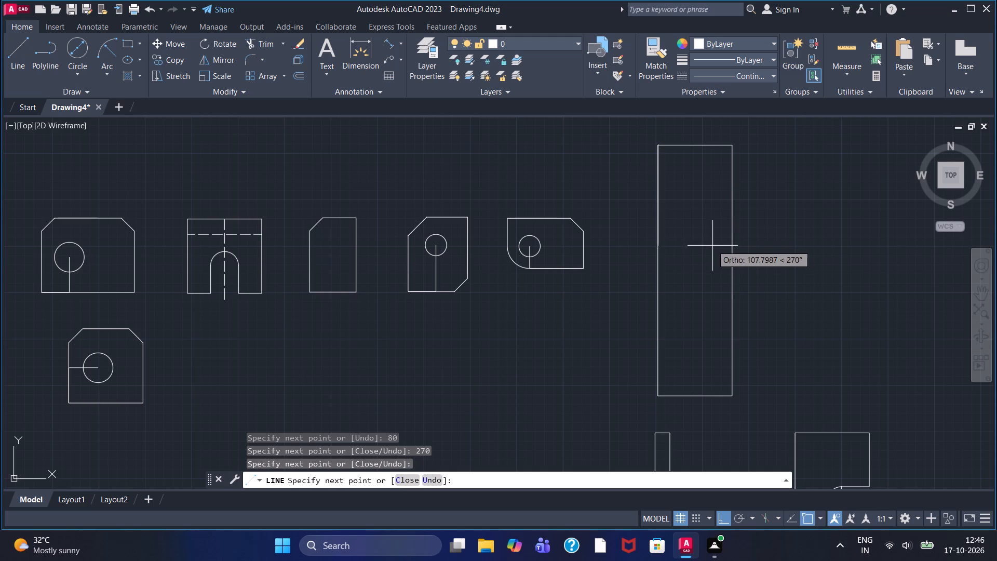
pyautogui.rightClick(699, 225)
pyautogui.click(716, 232)
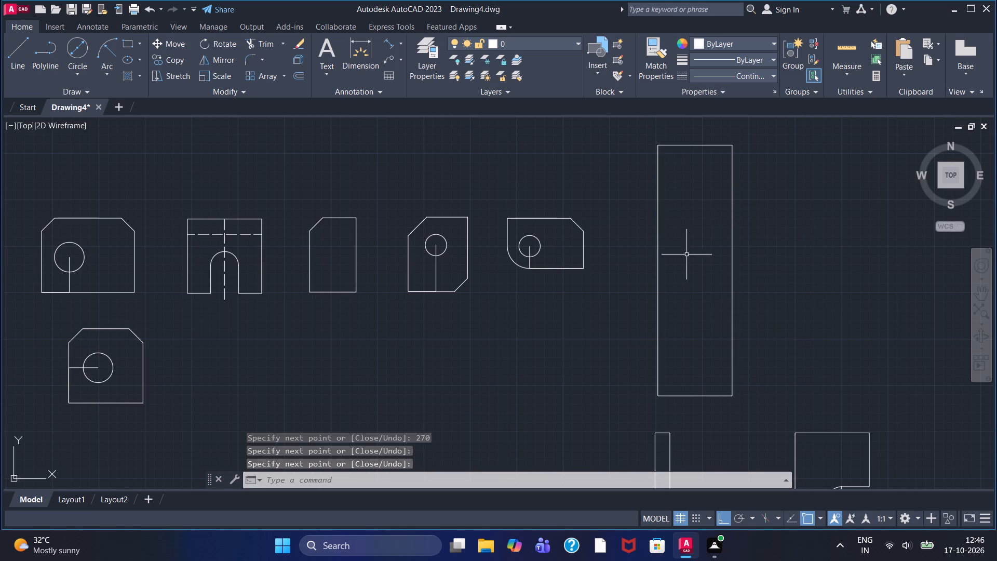
# Draw a 210 long vertical locating line upward from the bottom edge's midpoint in the 80 by 270 rectangle.
pyautogui.scroll(-2, 642, 285)
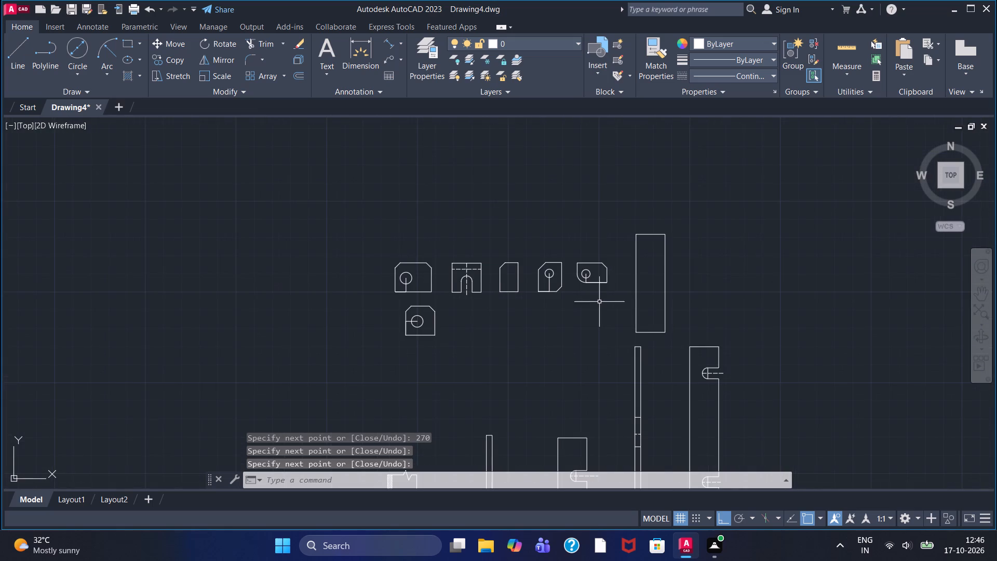
pyautogui.moveTo(599, 302); pyautogui.dragTo(651, 202, button='middle')
pyautogui.scroll(-1, 644, 305)
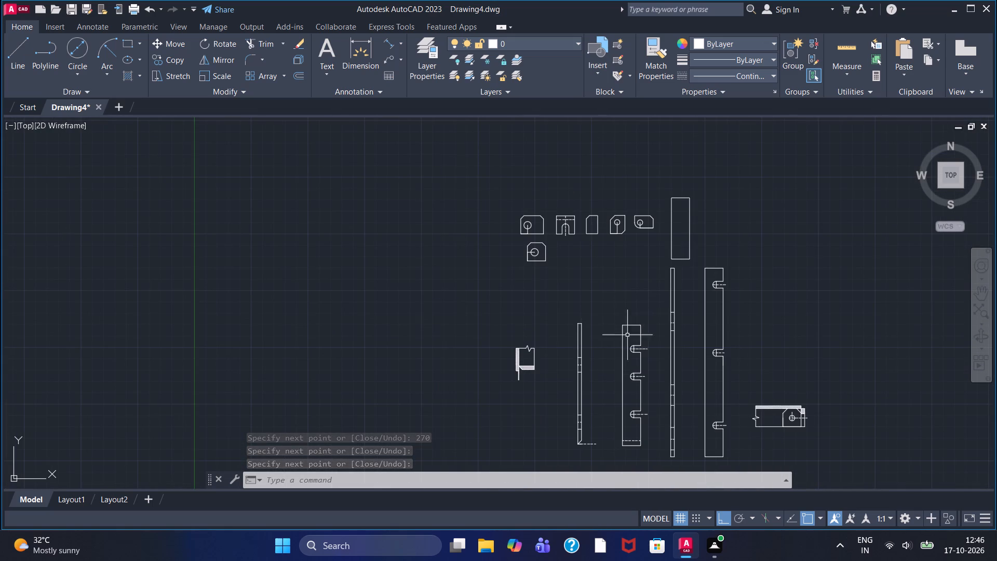
pyautogui.scroll(2, 645, 222)
pyautogui.scroll(2, 733, 205)
pyautogui.moveTo(731, 205); pyautogui.dragTo(732, 233, button='middle')
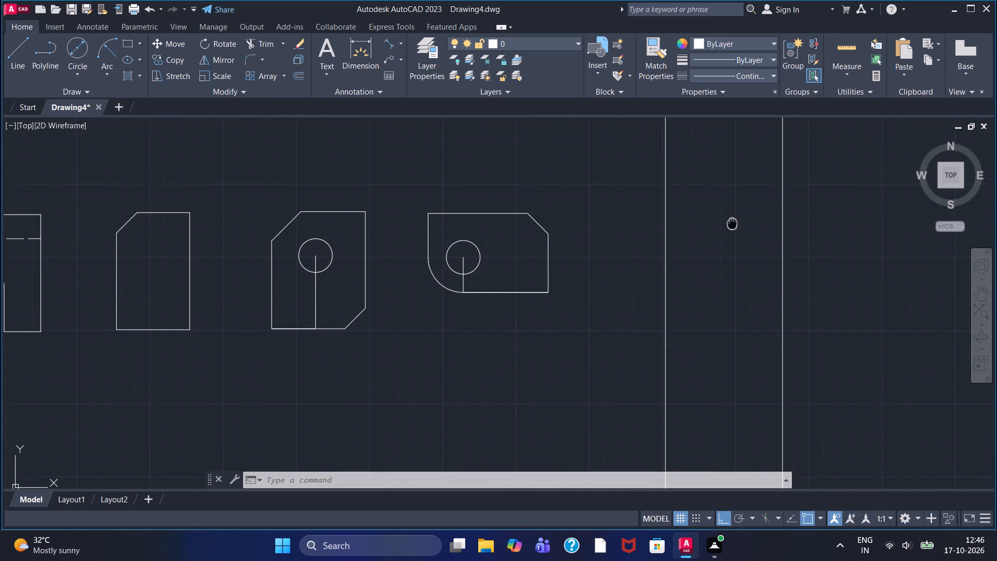
pyautogui.moveTo(732, 233); pyautogui.dragTo(732, 234, button='middle')
pyautogui.scroll(-1, 732, 234)
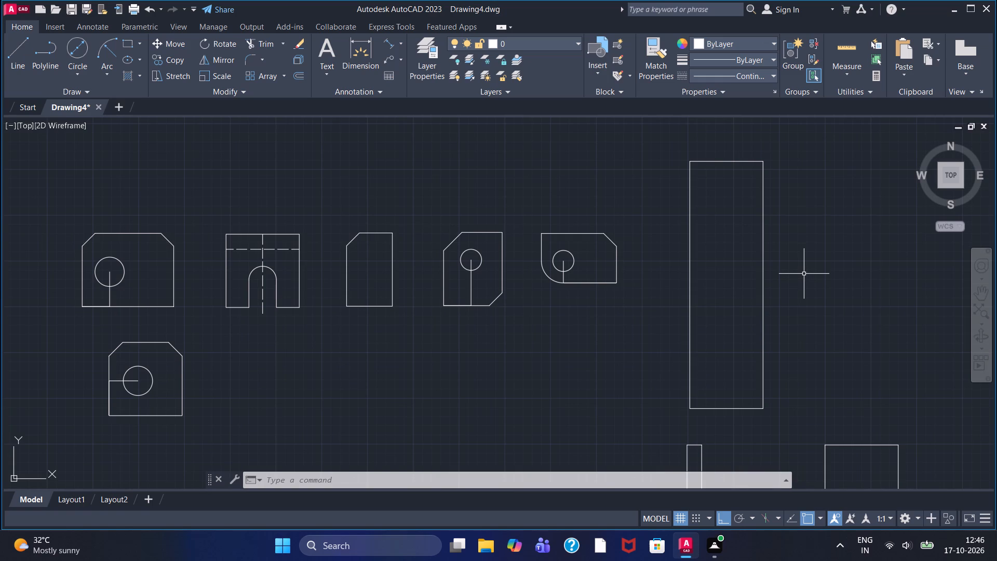
pyautogui.click(17, 68)
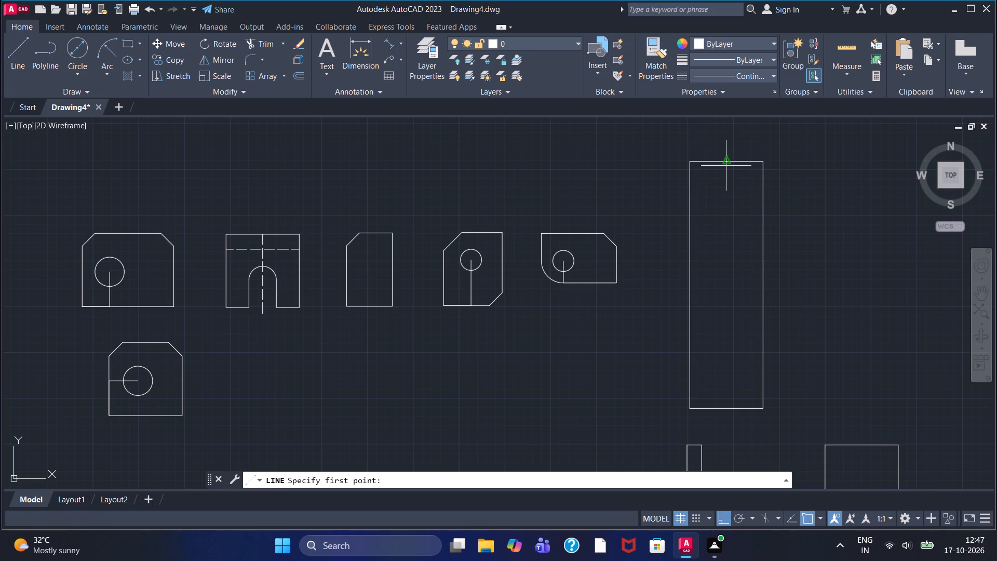
pyautogui.click(729, 409)
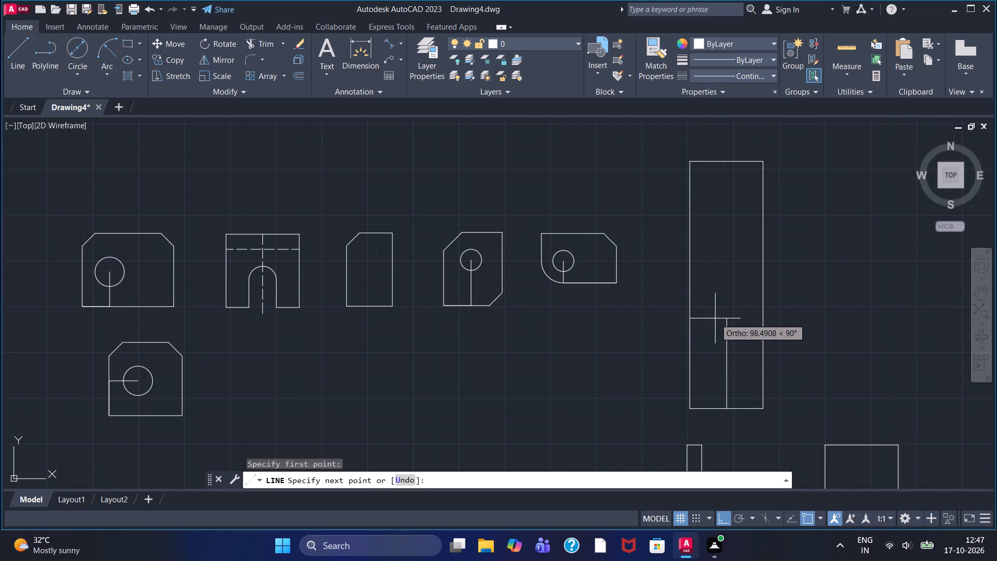
pyautogui.write('210')
pyautogui.press('Return')
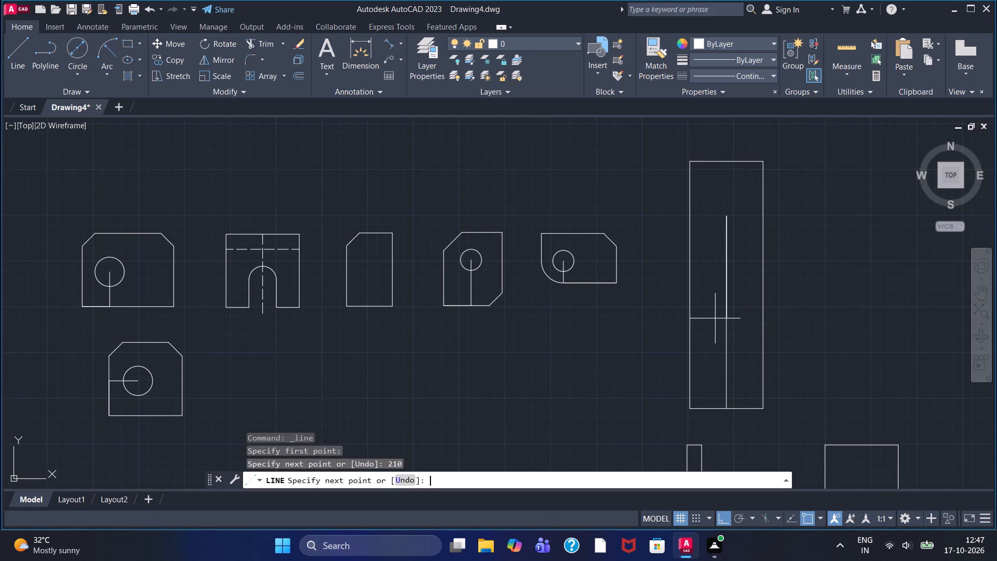
pyautogui.rightClick(655, 262)
pyautogui.click(674, 267)
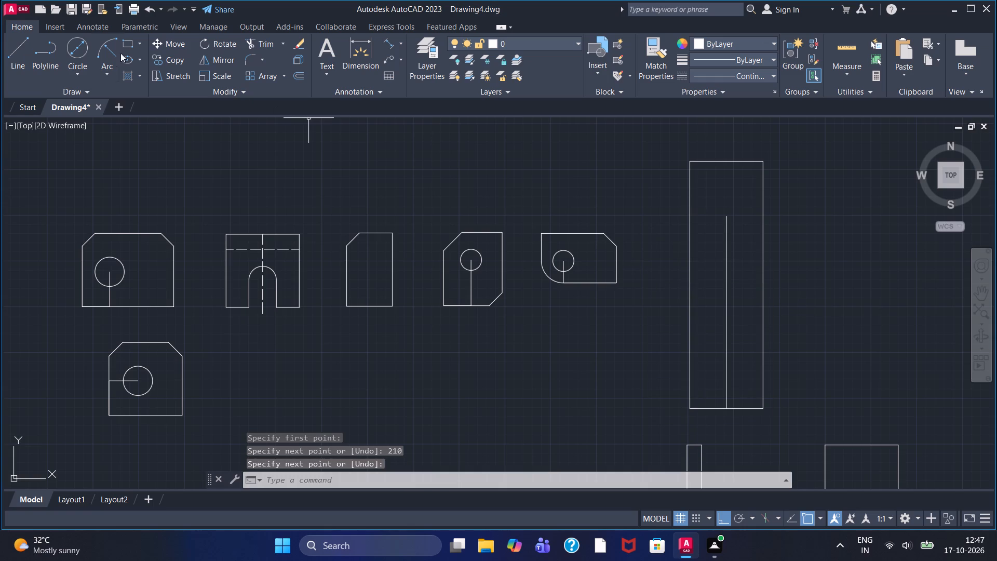
# Draw a 60 diameter circle centred on the upper end of the 210 long locating line in the 80 by 270 rectangle.
pyautogui.click(73, 46)
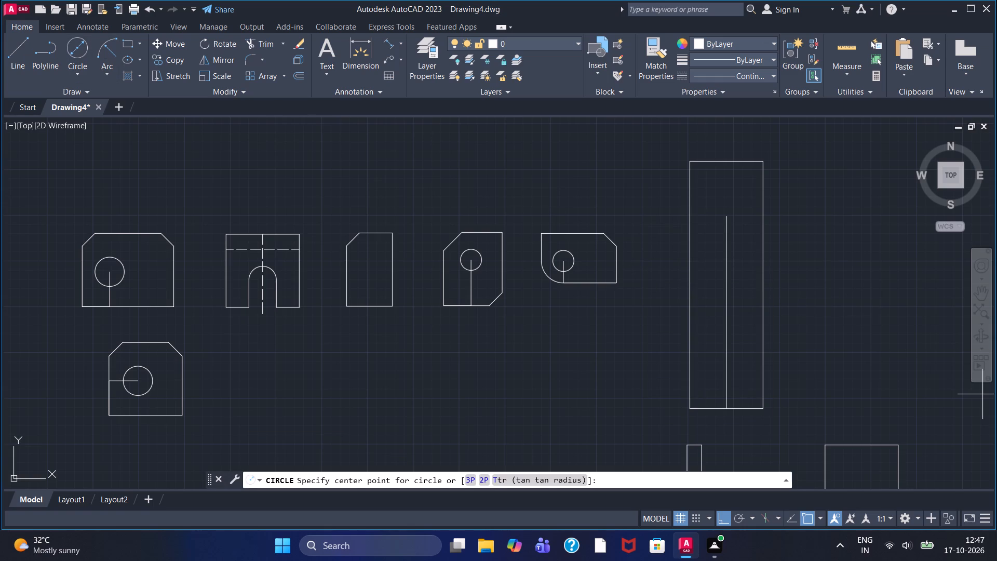
pyautogui.click(726, 218)
pyautogui.write('60')
pyautogui.press('Return')
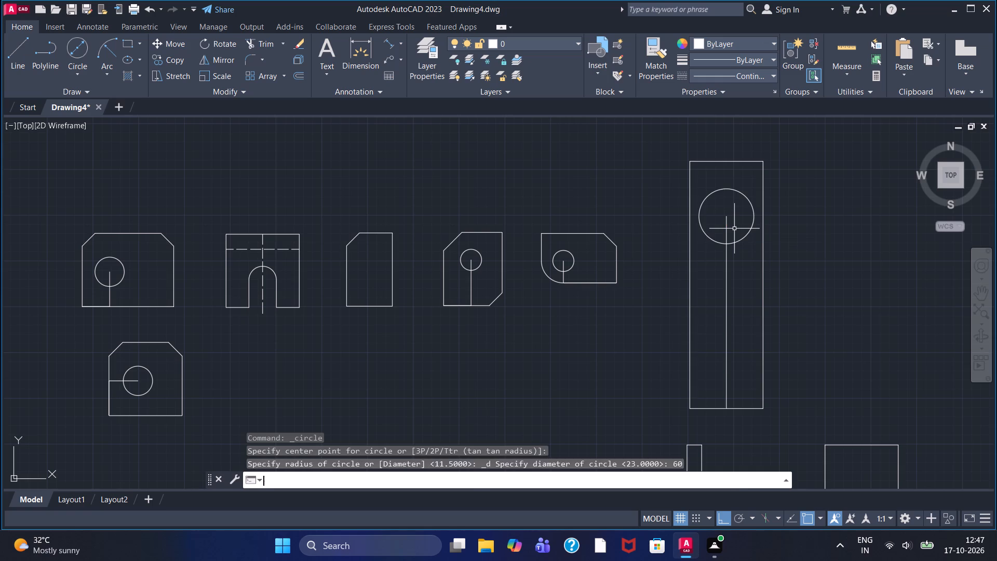
pyautogui.press('Escape')
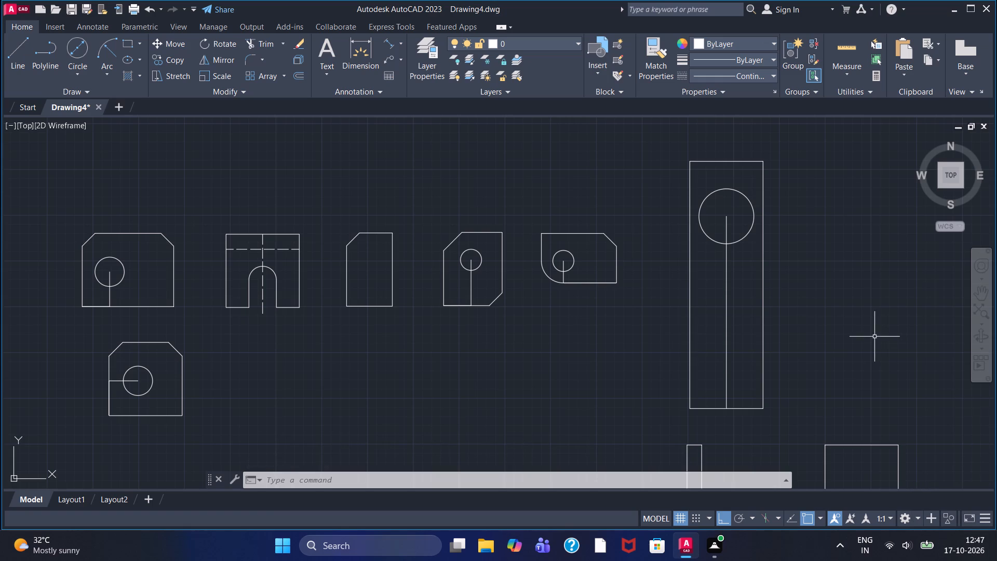
# Erase the vertical locating line below the circle in the 80 by 270 rectangle.
pyautogui.click(726, 331)
pyautogui.press('Delete')
# Add a linear dimension for the width across the top of the narrow upright beside the hatched profile.
pyautogui.scroll(-2, 609, 372)
pyautogui.moveTo(586, 380); pyautogui.dragTo(608, 78, button='middle')
pyautogui.scroll(1, 530, 288)
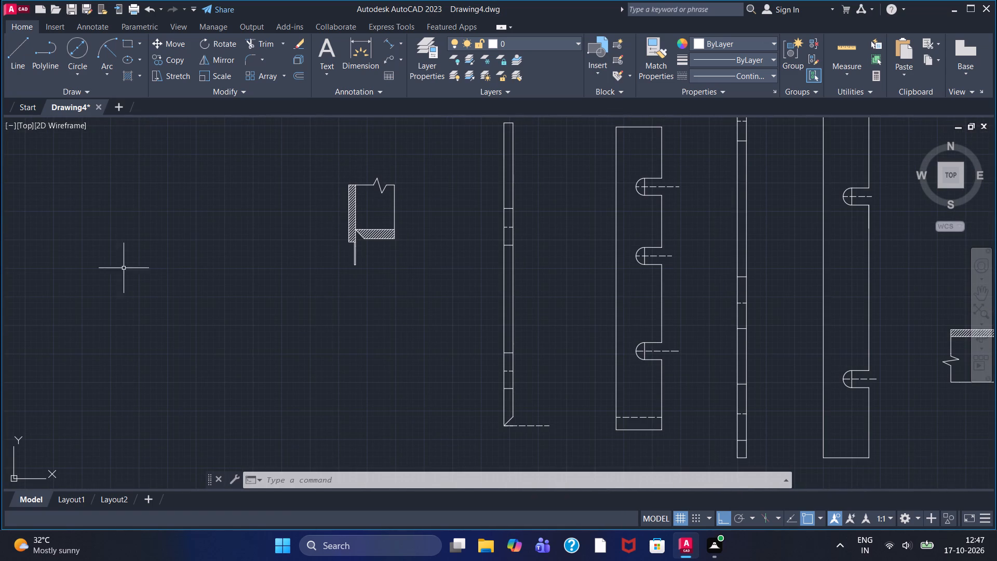
pyautogui.moveTo(372, 284); pyautogui.dragTo(336, 336, button='middle')
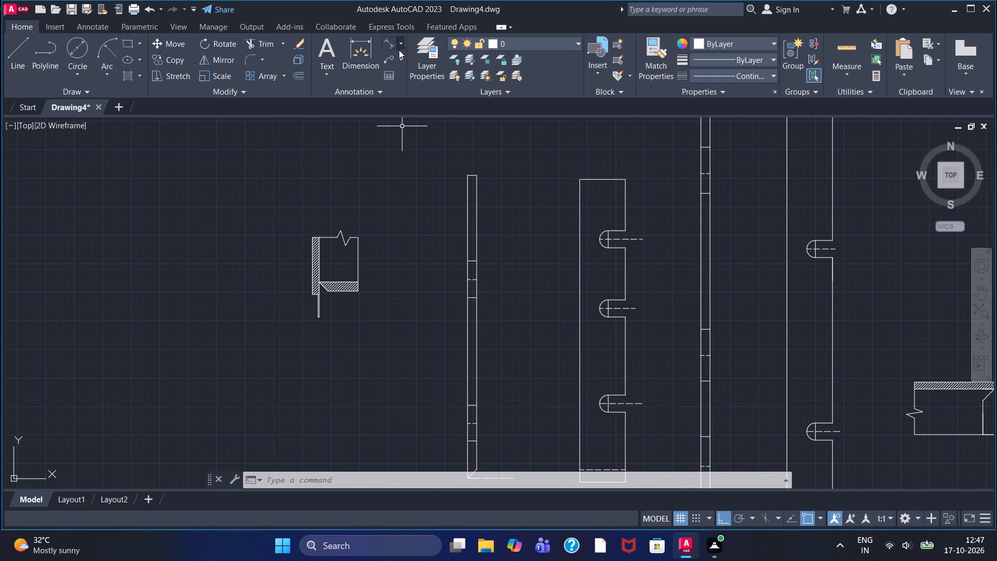
pyautogui.click(399, 42)
pyautogui.click(402, 68)
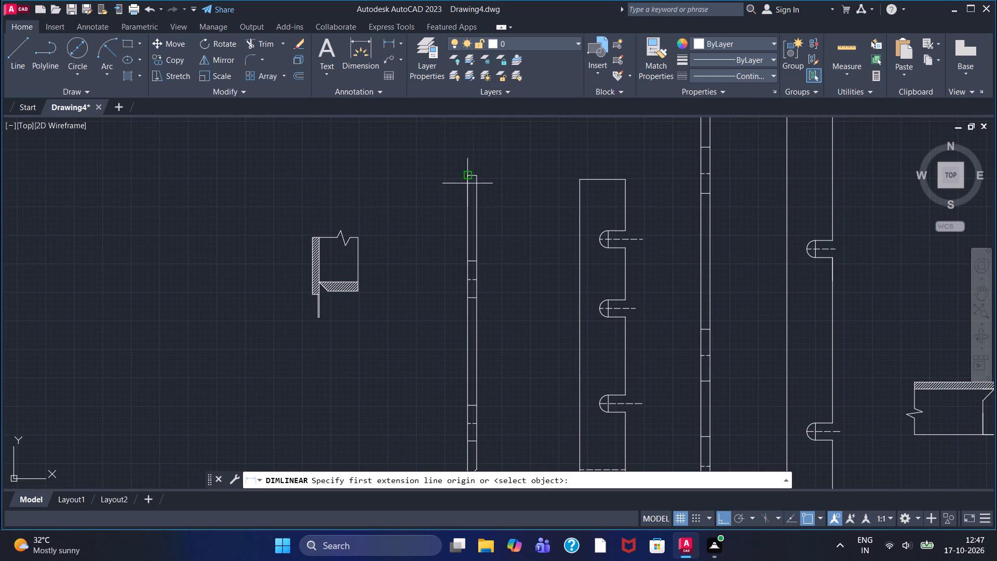
pyautogui.click(467, 182)
pyautogui.click(480, 180)
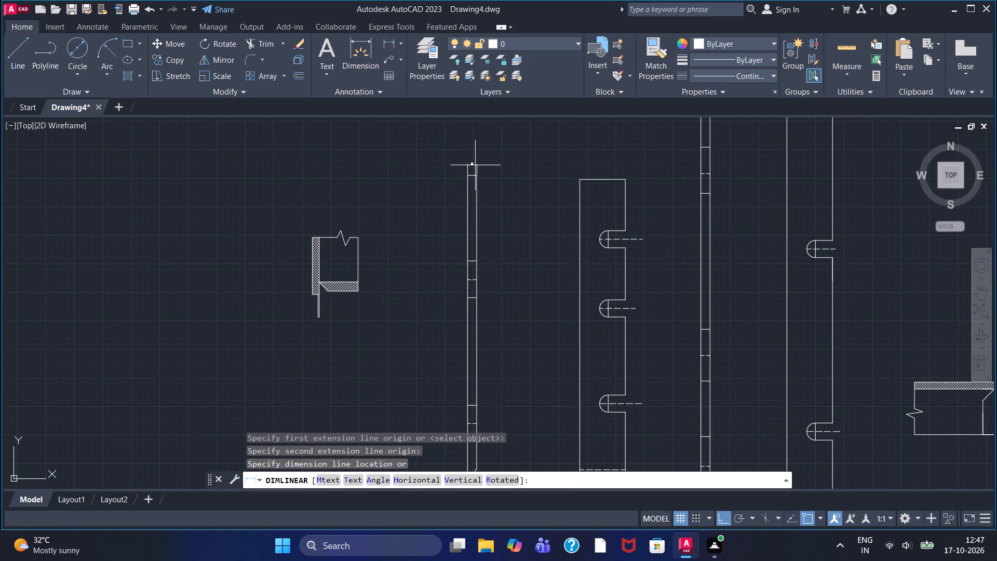
pyautogui.click(475, 162)
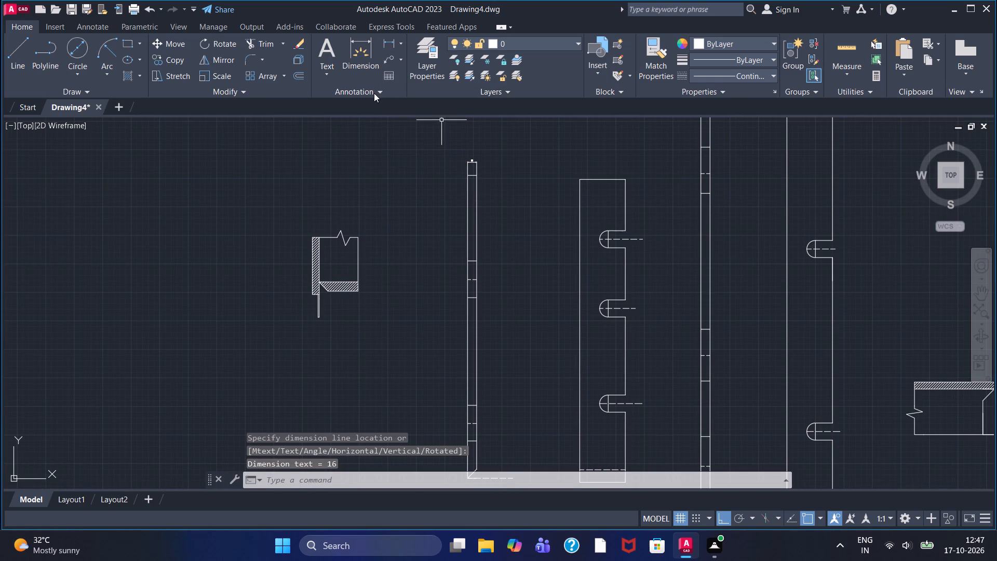
# Modify the ISO-25 dimension style to text height 20, ISO standard text alignment and linear precision 0, and set it current.
pyautogui.click(373, 92)
pyautogui.click(320, 121)
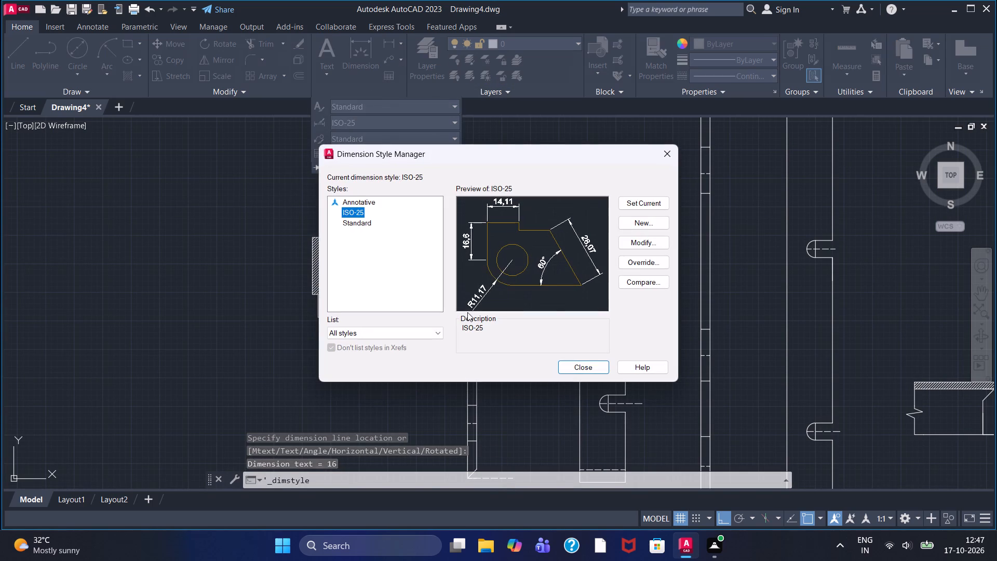
pyautogui.click(645, 238)
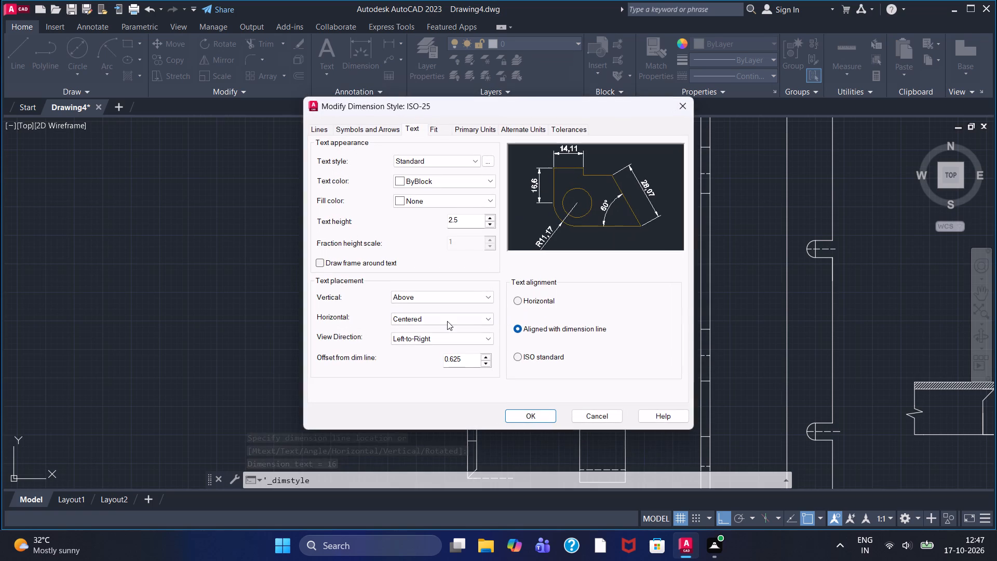
pyautogui.moveTo(461, 217); pyautogui.dragTo(392, 229)
pyautogui.write('20')
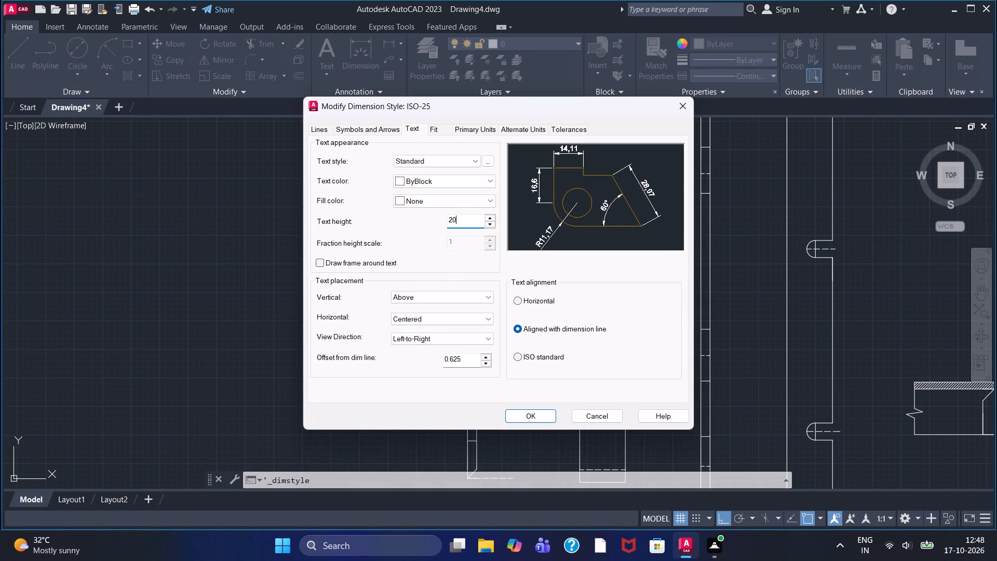
pyautogui.press('Return')
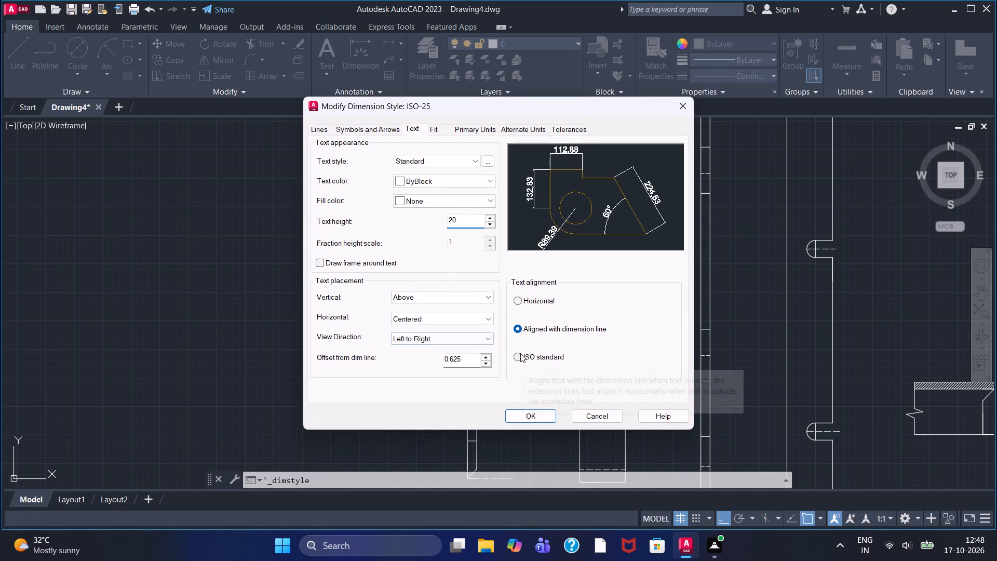
pyautogui.click(520, 353)
pyautogui.click(487, 129)
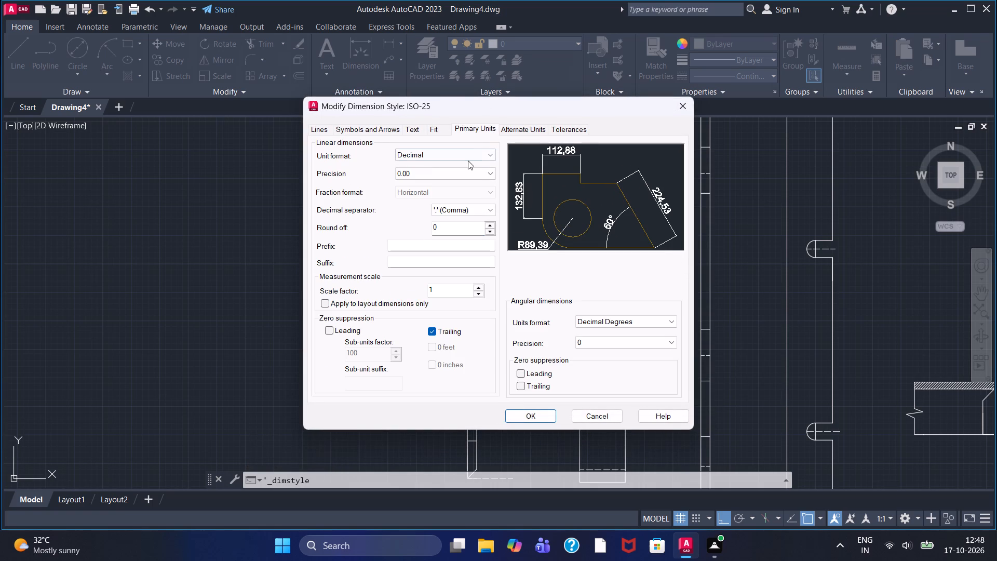
pyautogui.doubleClick(470, 165)
pyautogui.click(470, 171)
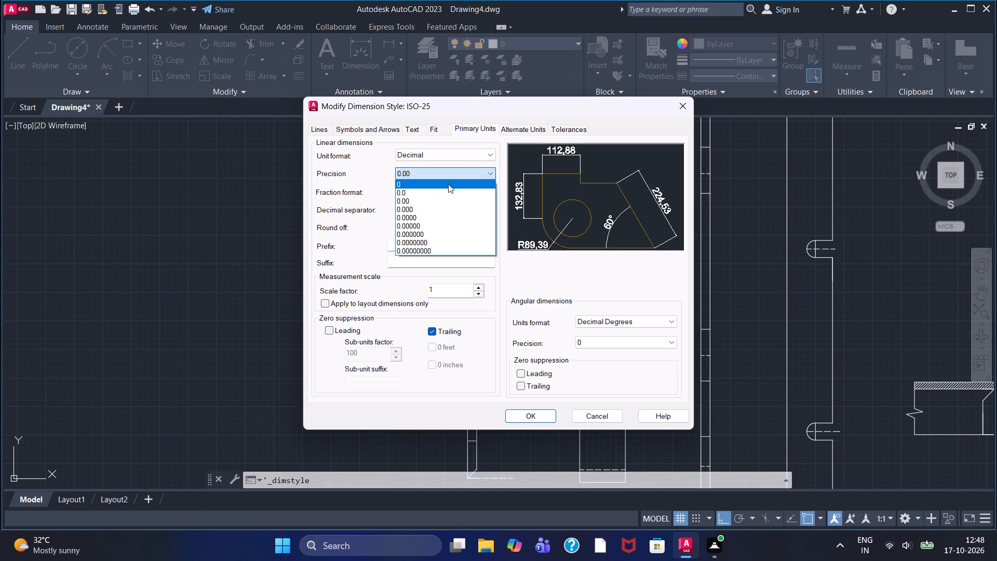
pyautogui.click(448, 184)
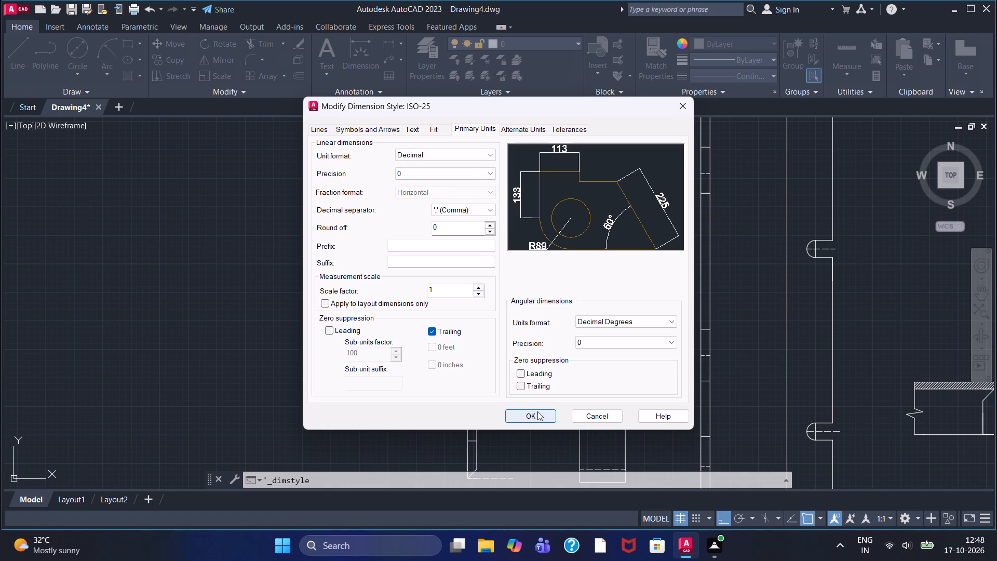
pyautogui.click(537, 411)
pyautogui.click(624, 203)
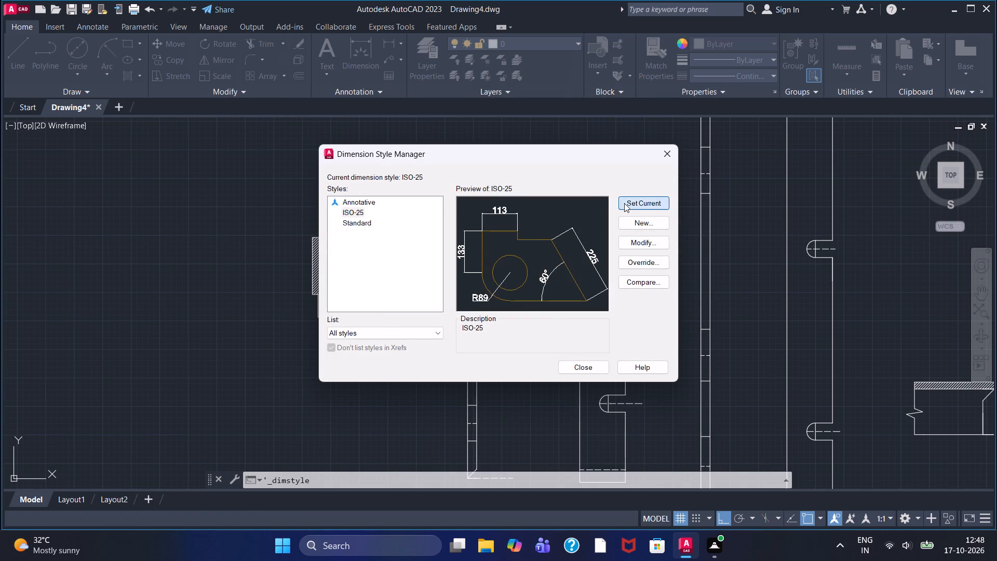
pyautogui.click(595, 368)
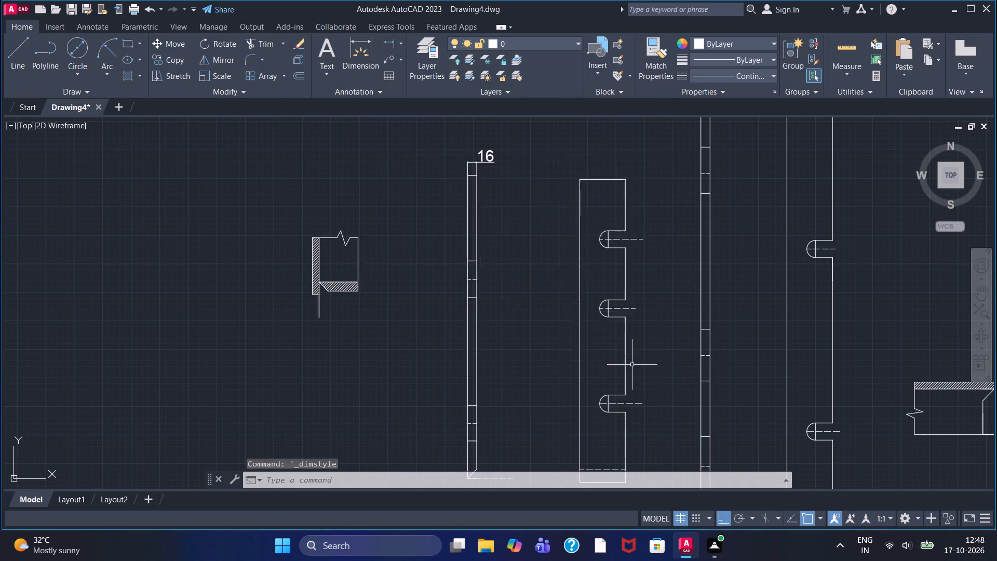
# Add an angular dimension between the bevelled bottom edge of the narrow upright and its dashed horizontal base line.
pyautogui.scroll(-2, 632, 365)
pyautogui.scroll(2, 581, 287)
pyautogui.moveTo(594, 324); pyautogui.dragTo(584, 154, button='middle')
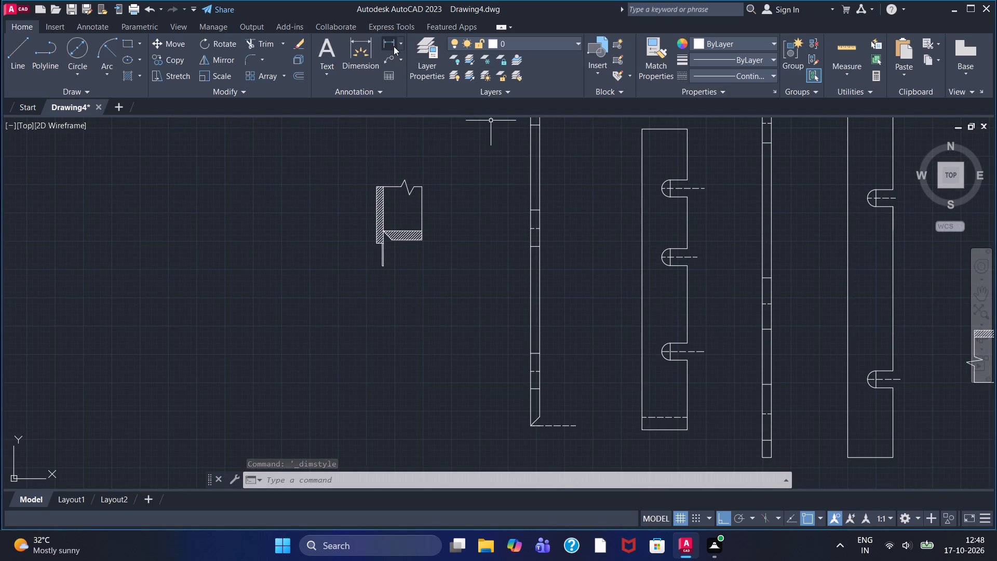
pyautogui.click(397, 47)
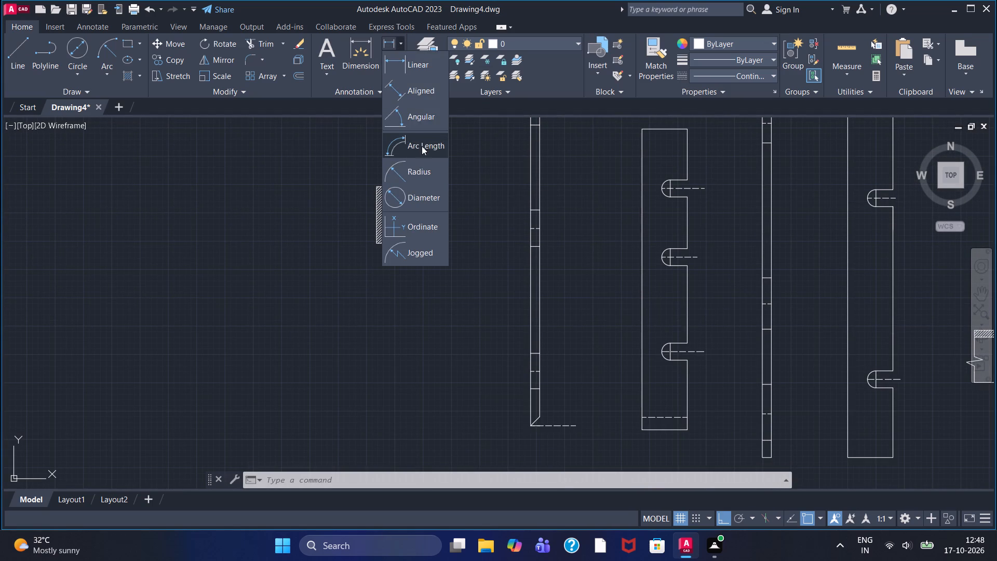
pyautogui.click(411, 125)
pyautogui.scroll(3, 531, 421)
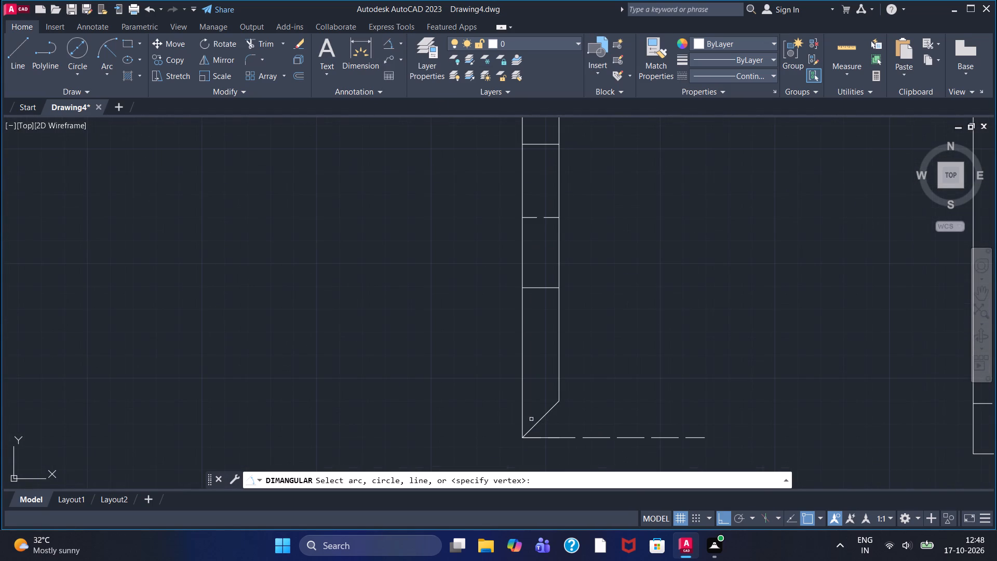
pyautogui.click(539, 419)
pyautogui.doubleClick(554, 438)
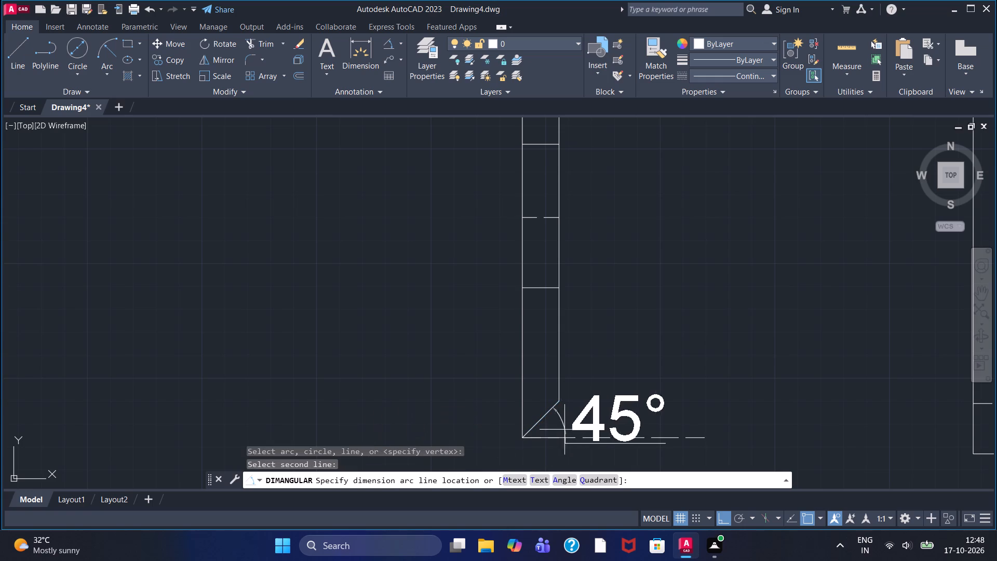
pyautogui.doubleClick(589, 409)
pyautogui.scroll(-1, 656, 356)
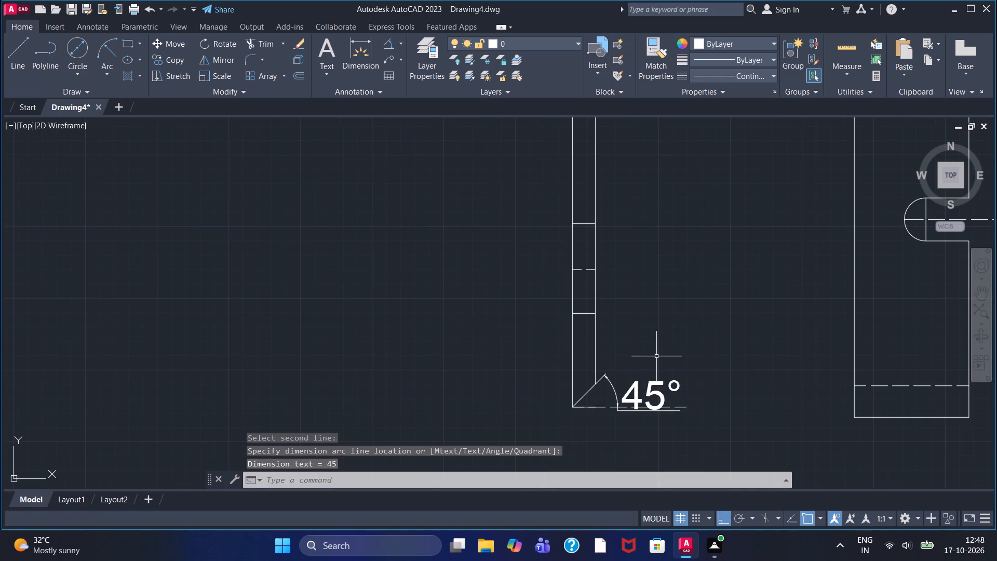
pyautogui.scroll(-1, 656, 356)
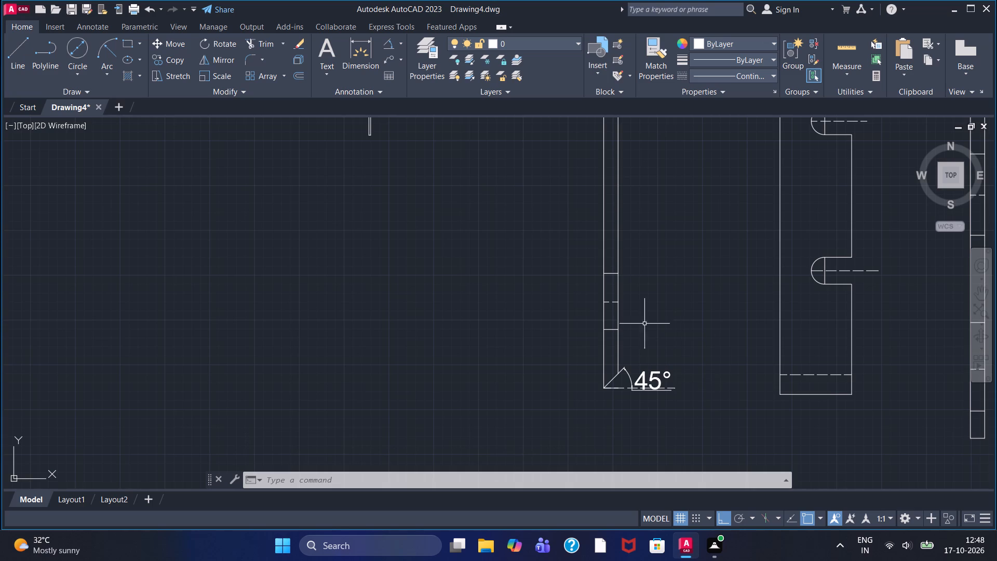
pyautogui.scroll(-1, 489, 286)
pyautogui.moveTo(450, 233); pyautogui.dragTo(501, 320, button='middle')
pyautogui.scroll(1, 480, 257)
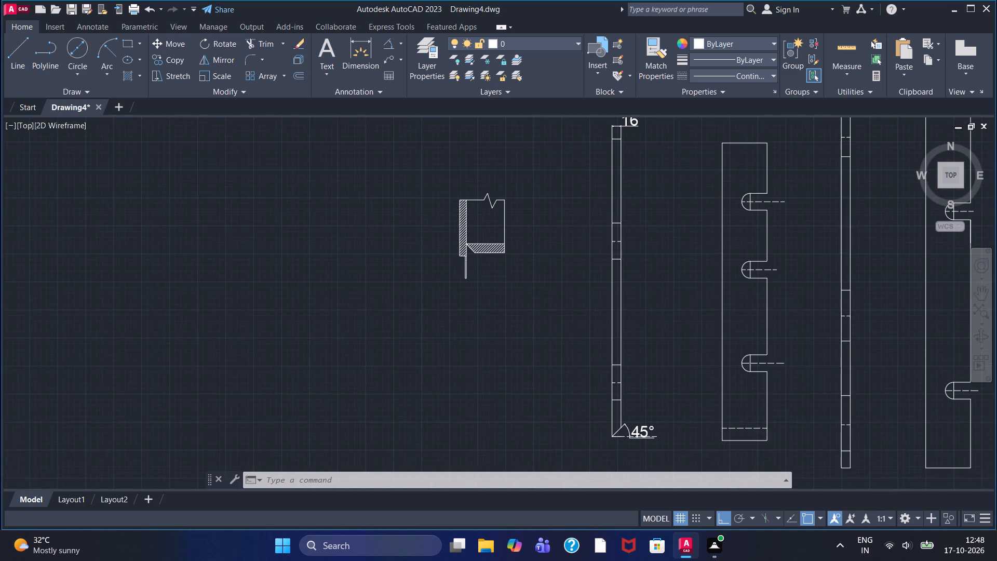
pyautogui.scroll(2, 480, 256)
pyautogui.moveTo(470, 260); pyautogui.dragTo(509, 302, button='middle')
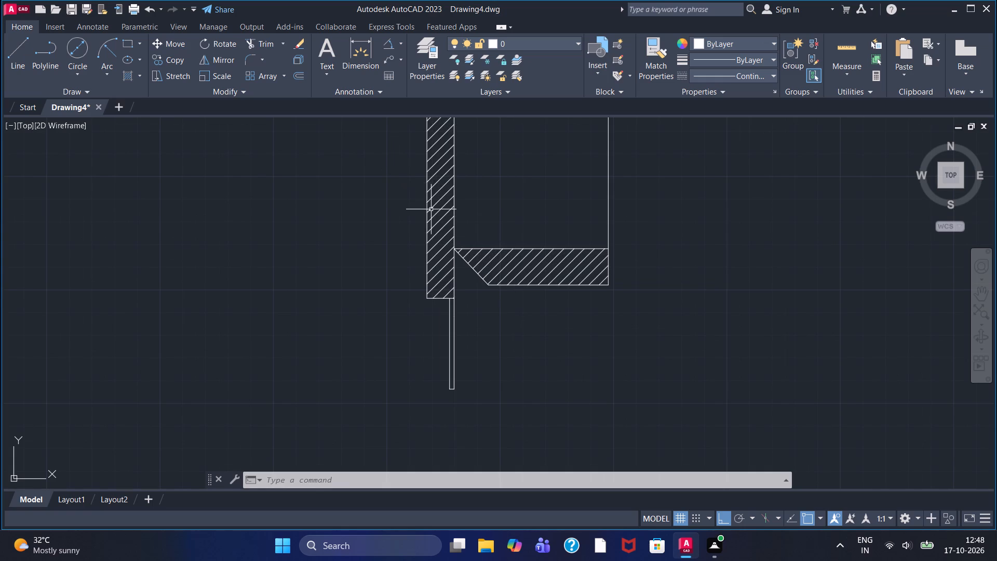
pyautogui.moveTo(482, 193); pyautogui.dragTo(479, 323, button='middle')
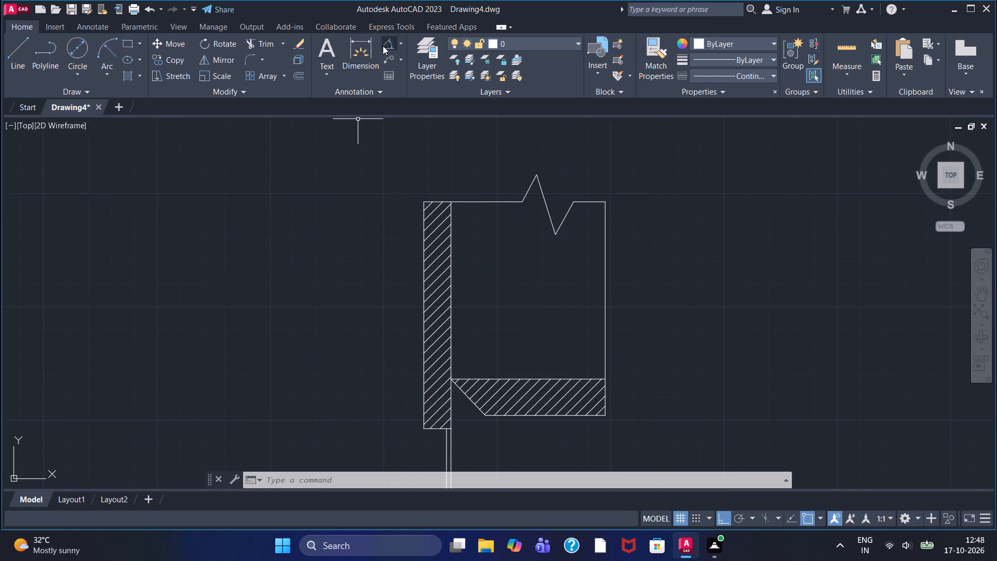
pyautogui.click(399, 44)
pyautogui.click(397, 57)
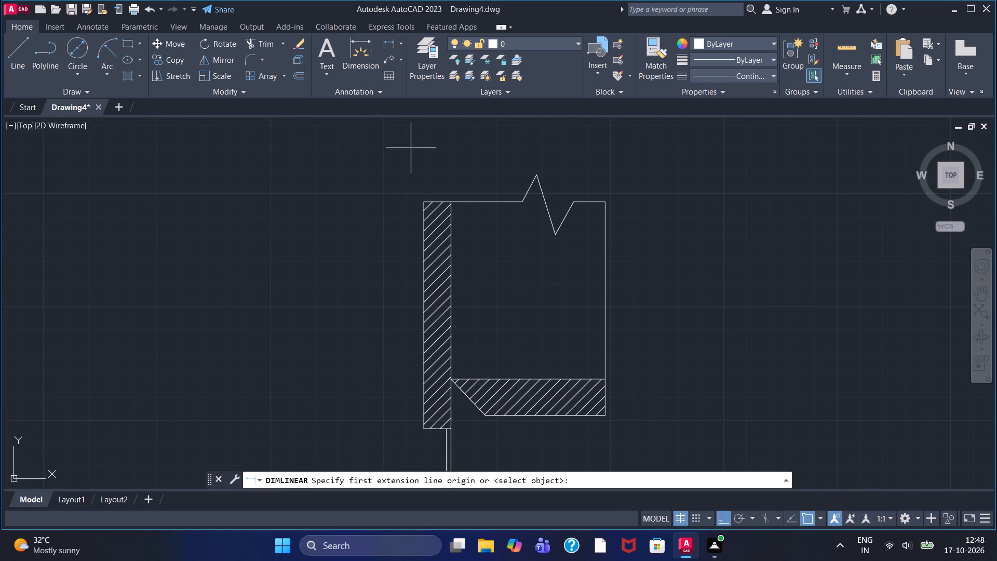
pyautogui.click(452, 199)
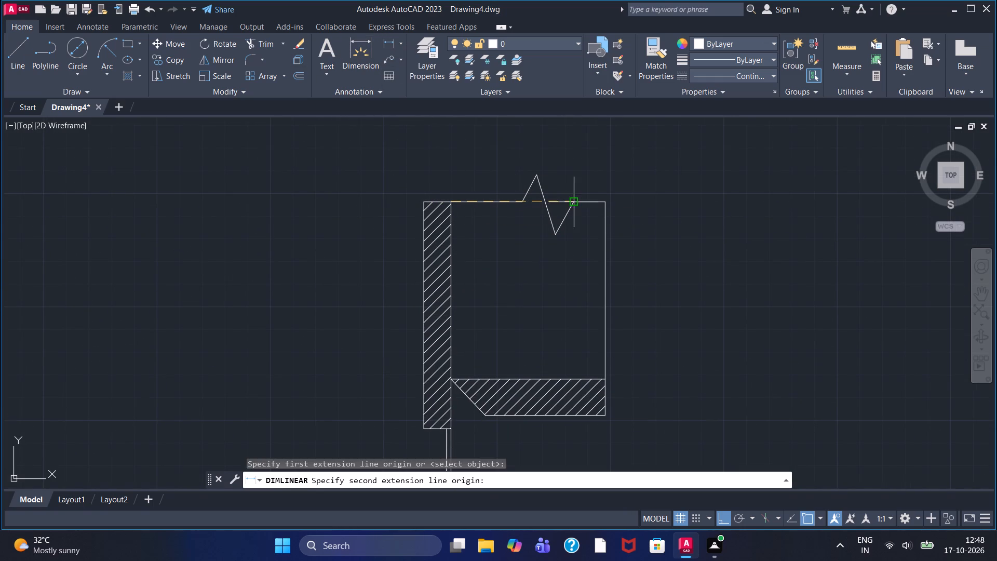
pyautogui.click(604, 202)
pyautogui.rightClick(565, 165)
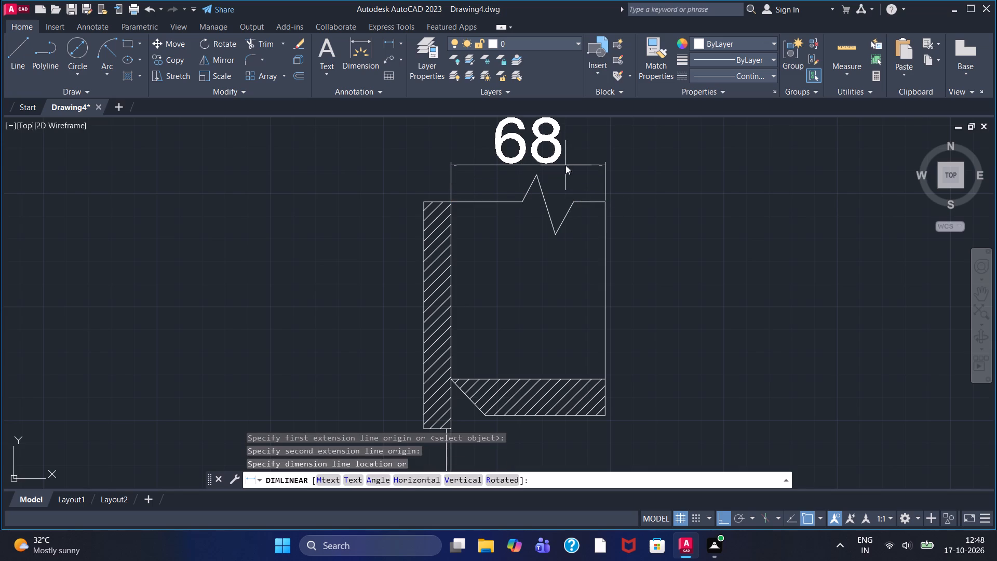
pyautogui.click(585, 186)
# Add a linear dimension above the hatched profile for its overall width between the two outer top corners.
pyautogui.click(386, 44)
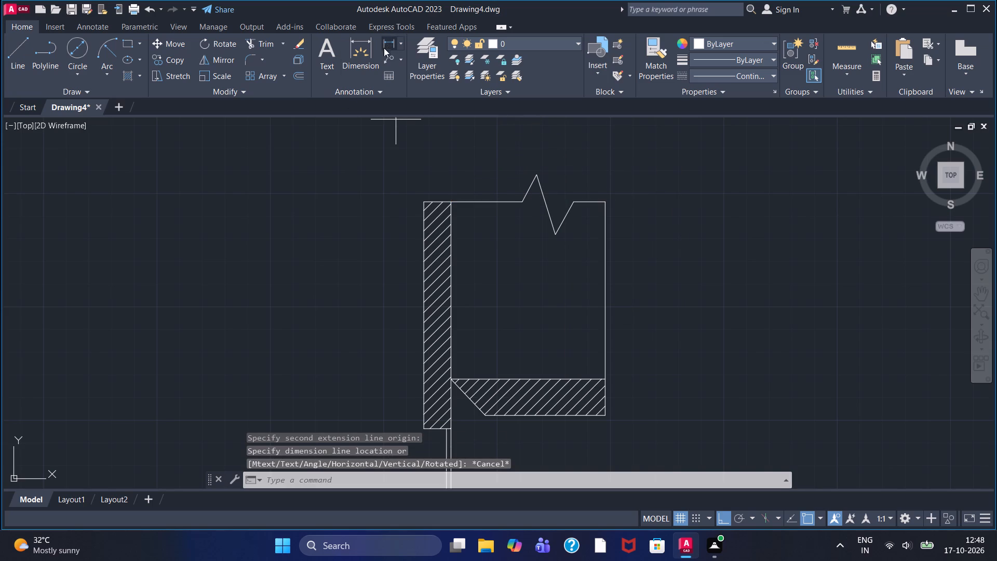
pyautogui.click(425, 205)
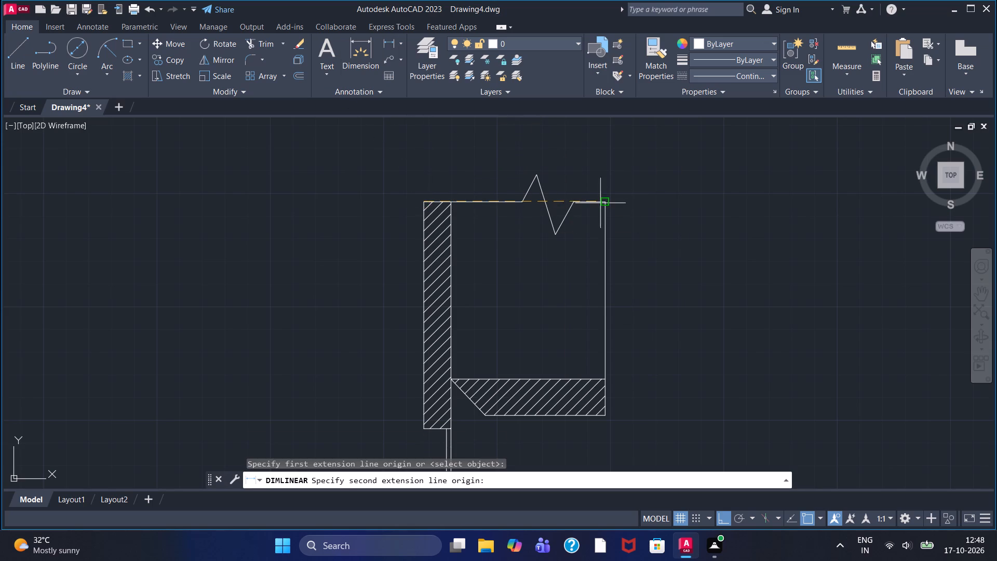
pyautogui.click(608, 201)
pyautogui.click(556, 148)
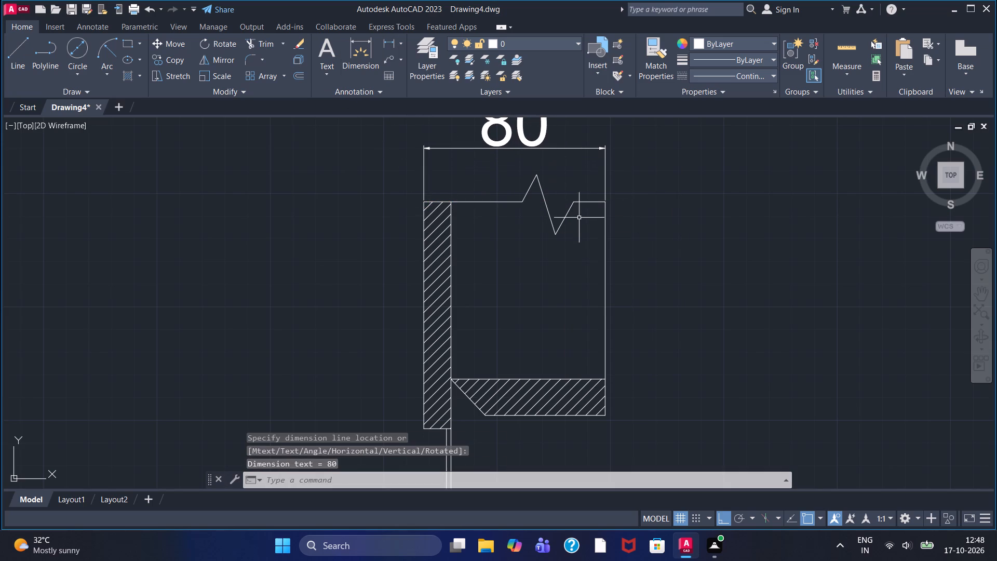
# Add a linear dimension for the thickness of the hatched profile's horizontal bottom plate at its free end.
pyautogui.moveTo(553, 256); pyautogui.dragTo(546, 187, button='middle')
pyautogui.scroll(-1, 547, 196)
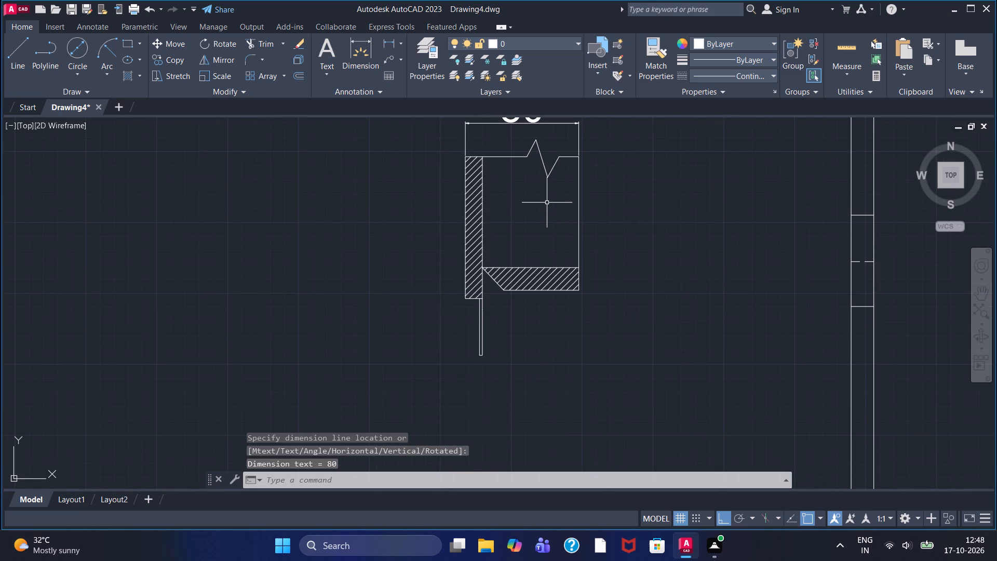
pyautogui.click(395, 41)
pyautogui.click(575, 266)
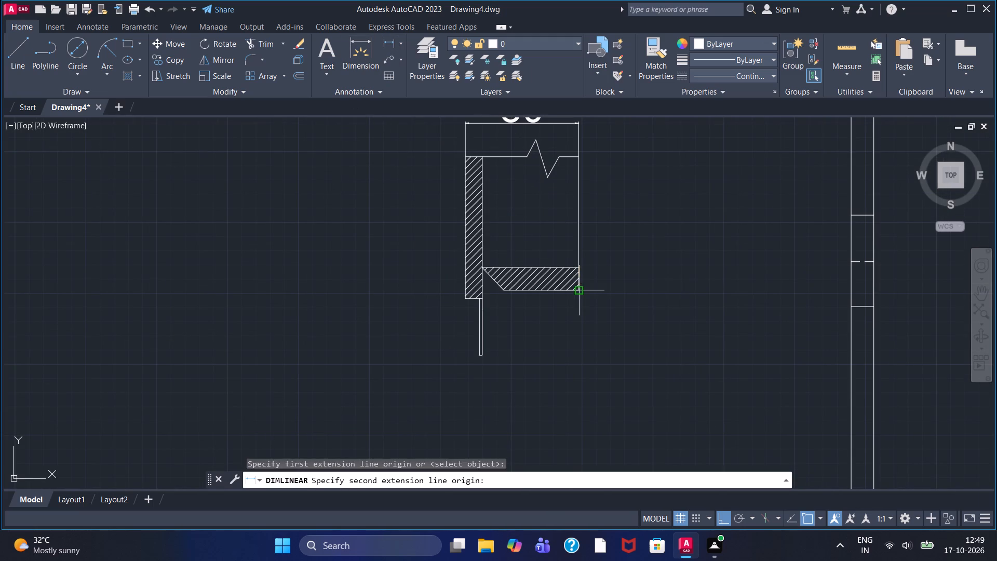
pyautogui.click(575, 291)
pyautogui.click(630, 279)
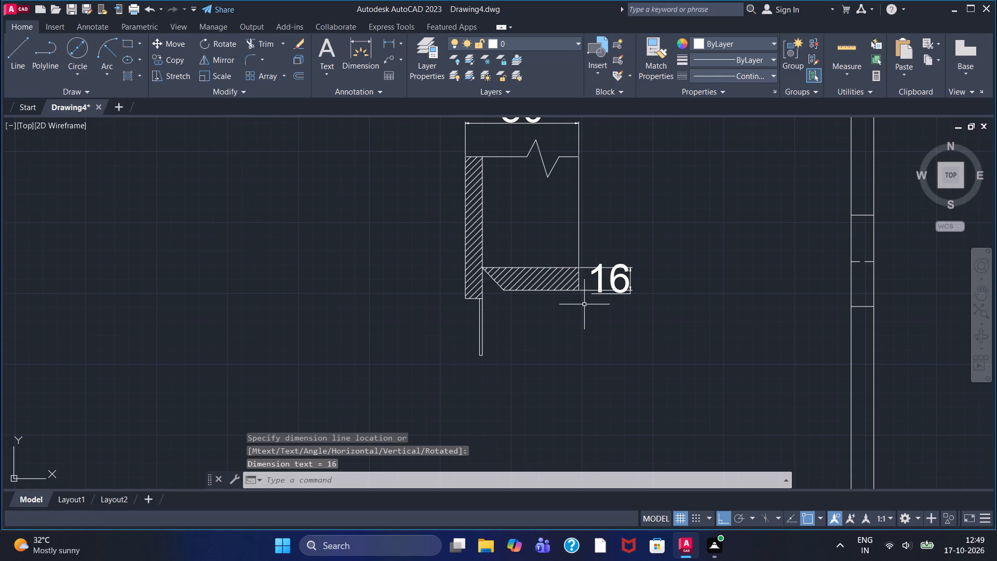
# Add a linear dimension below the hatched profile for the thickness of its vertical plate at the bottom end.
pyautogui.click(388, 43)
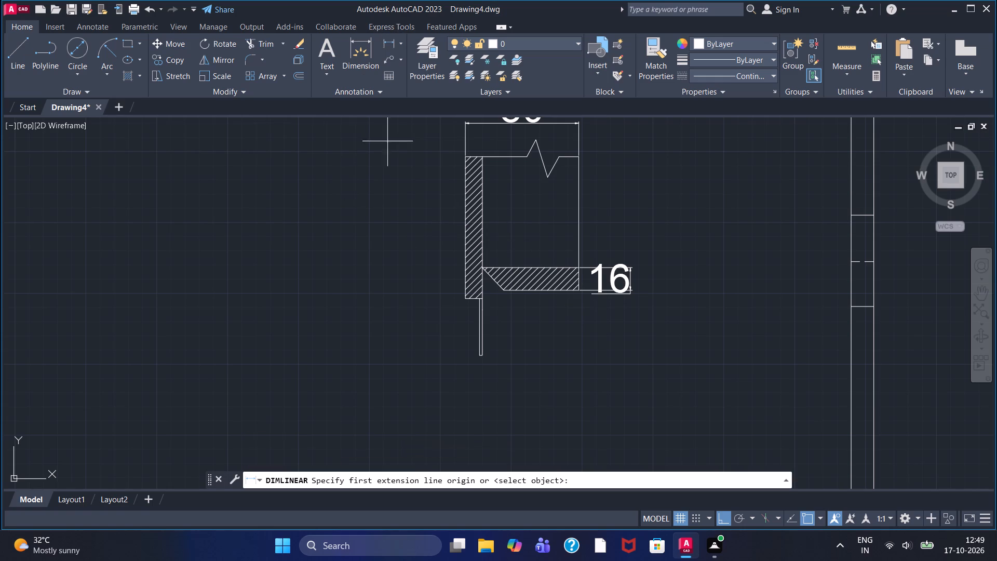
pyautogui.click(462, 299)
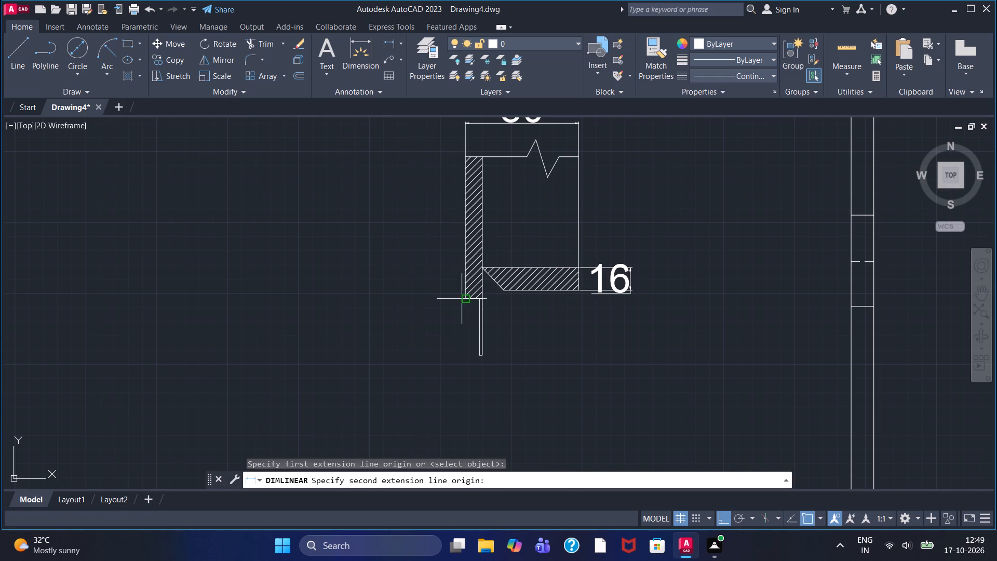
pyautogui.click(485, 298)
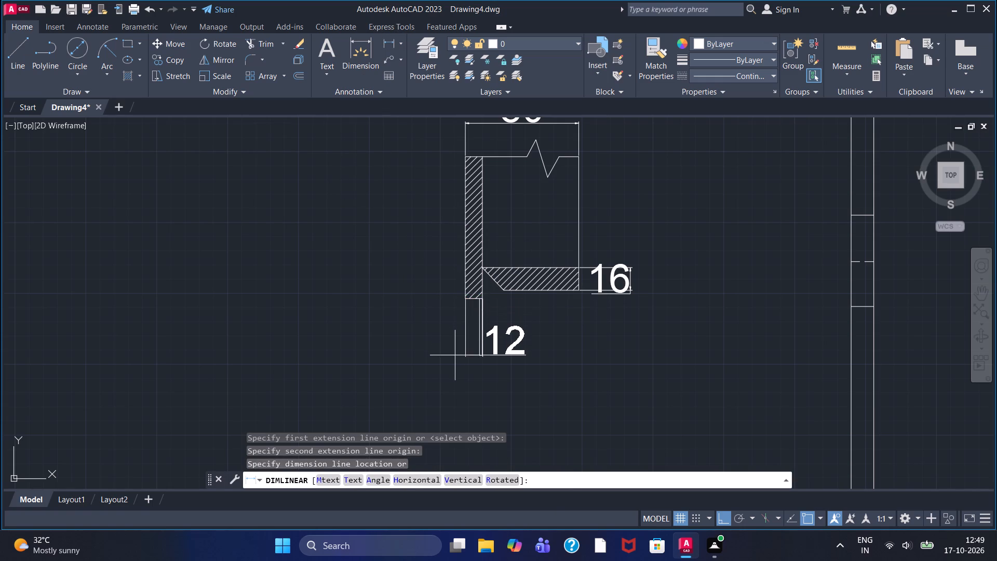
pyautogui.click(453, 362)
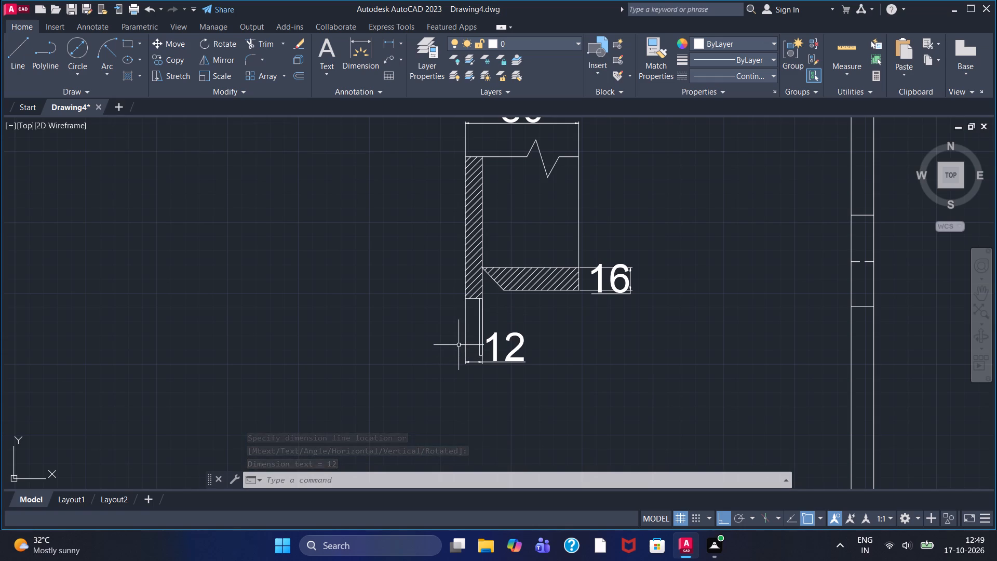
# Add a linear dimension for the width of the thin strip hanging below the hatched profile's vertical plate.
pyautogui.scroll(2, 466, 367)
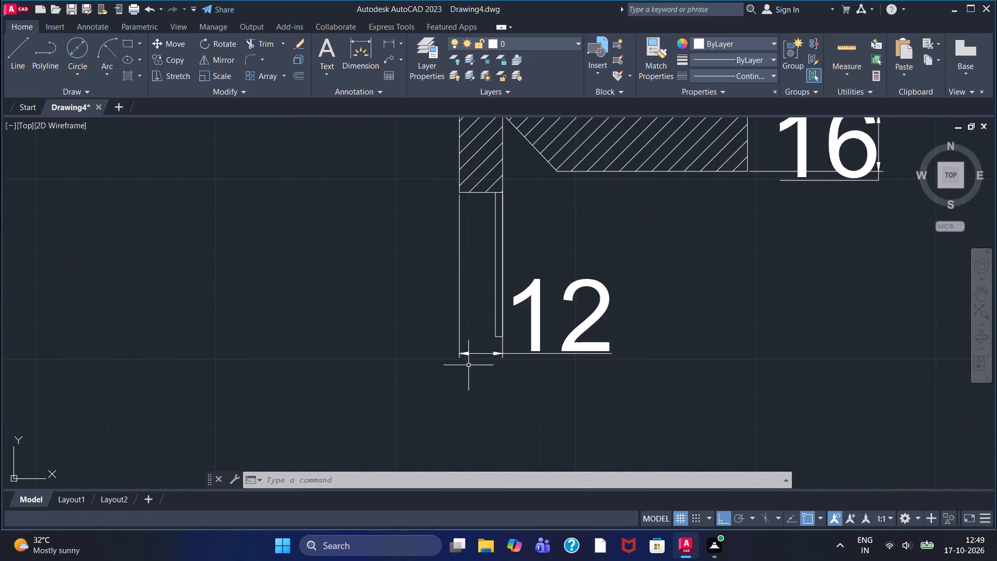
pyautogui.scroll(2, 505, 348)
pyautogui.click(387, 42)
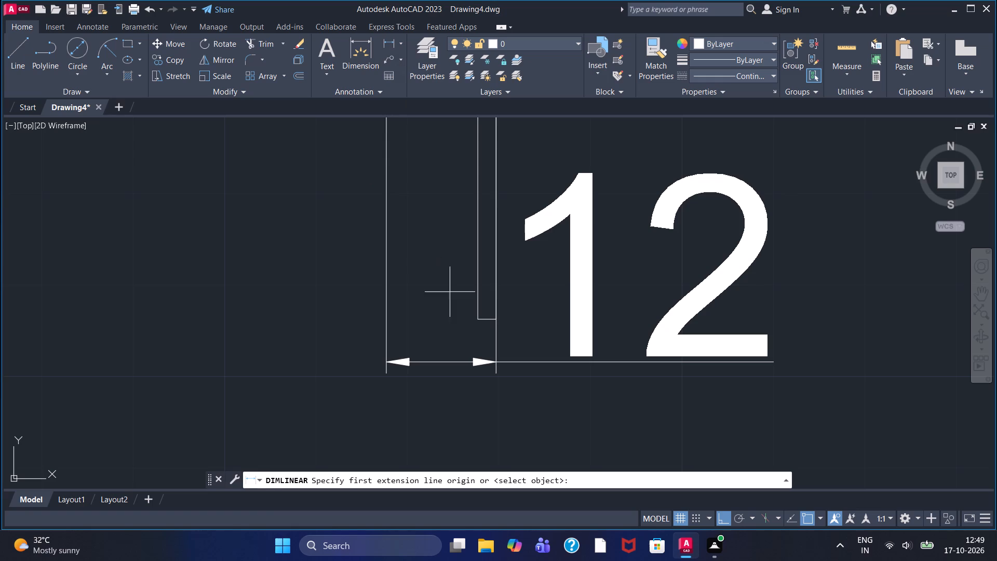
pyautogui.click(474, 319)
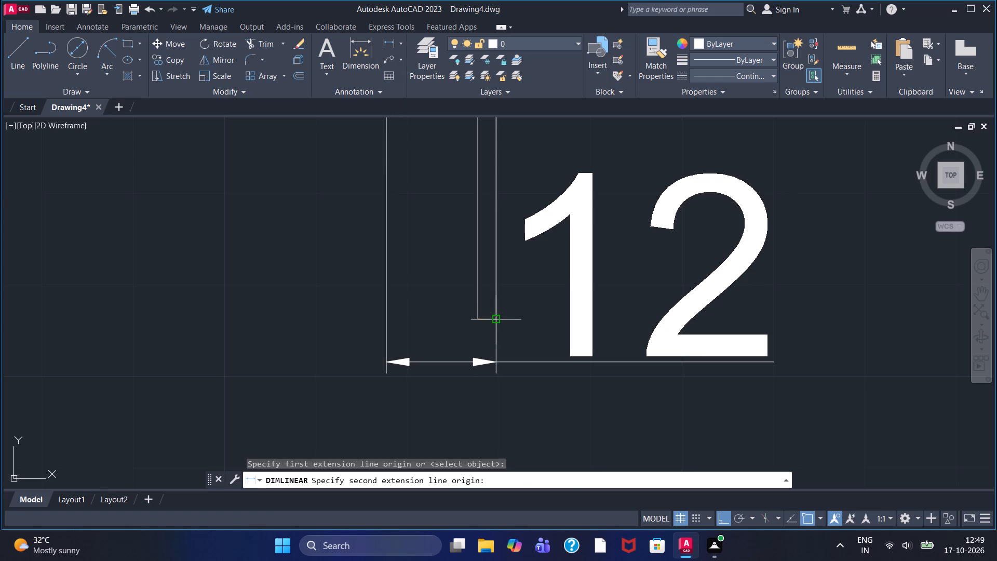
pyautogui.click(494, 320)
pyautogui.scroll(-1, 499, 431)
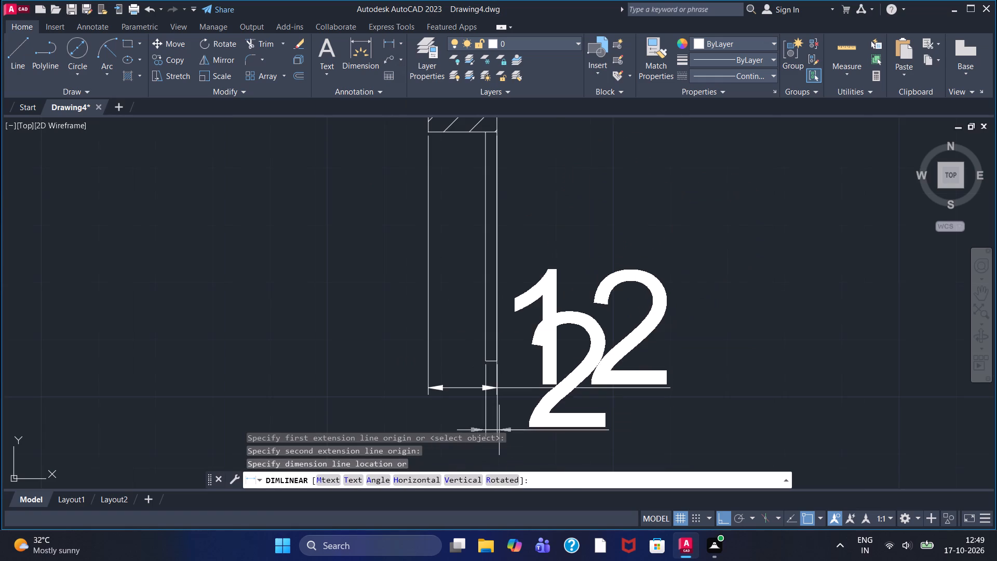
pyautogui.click(518, 244)
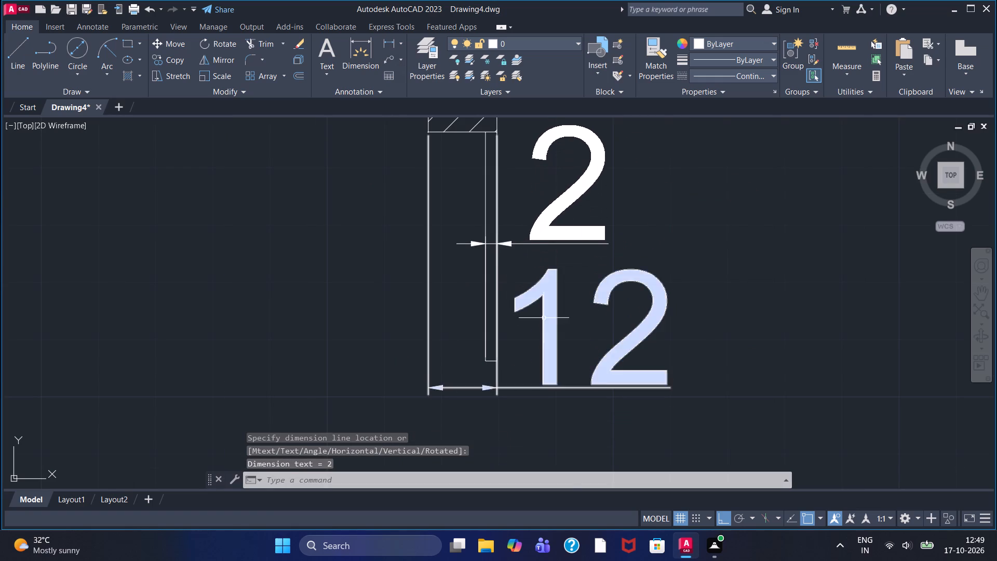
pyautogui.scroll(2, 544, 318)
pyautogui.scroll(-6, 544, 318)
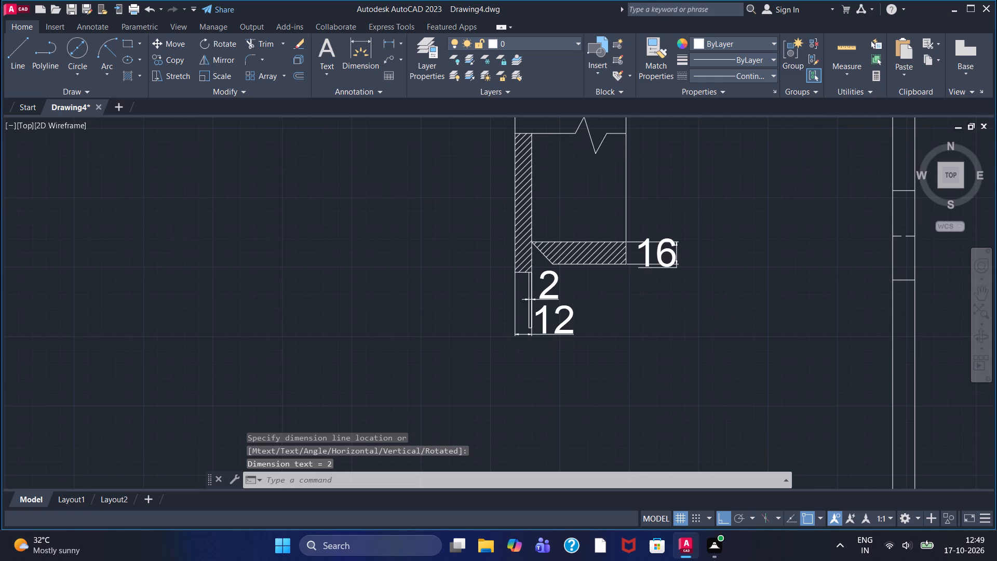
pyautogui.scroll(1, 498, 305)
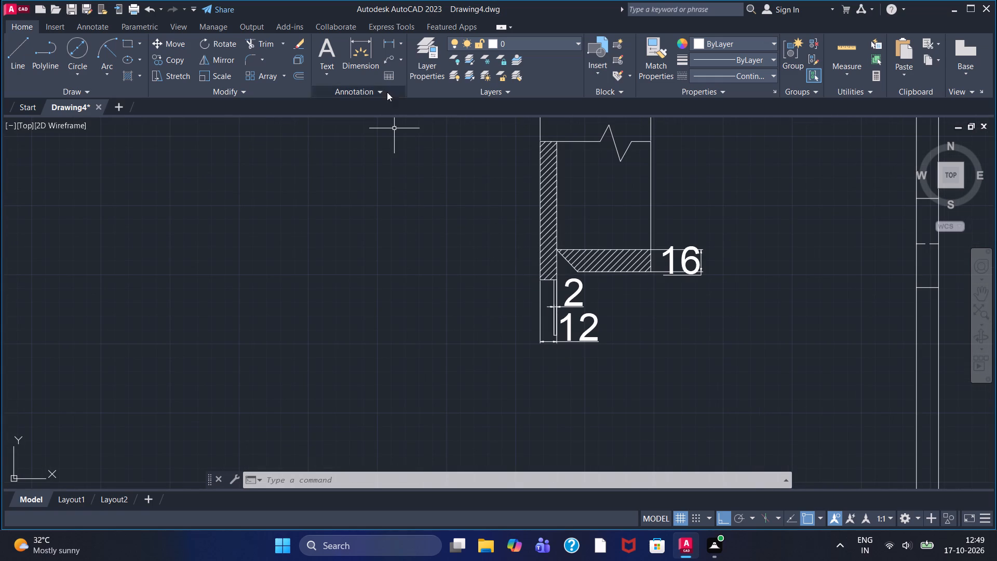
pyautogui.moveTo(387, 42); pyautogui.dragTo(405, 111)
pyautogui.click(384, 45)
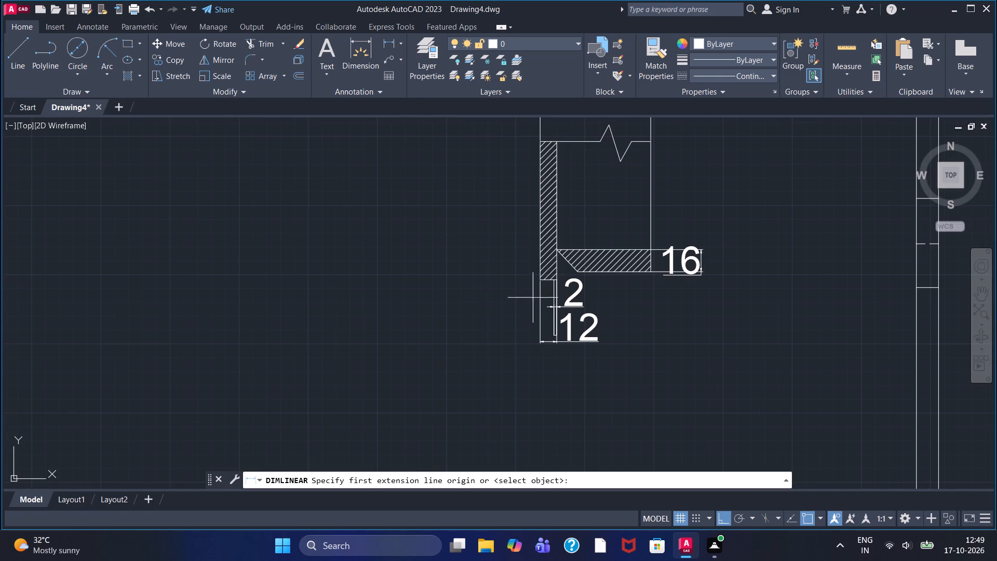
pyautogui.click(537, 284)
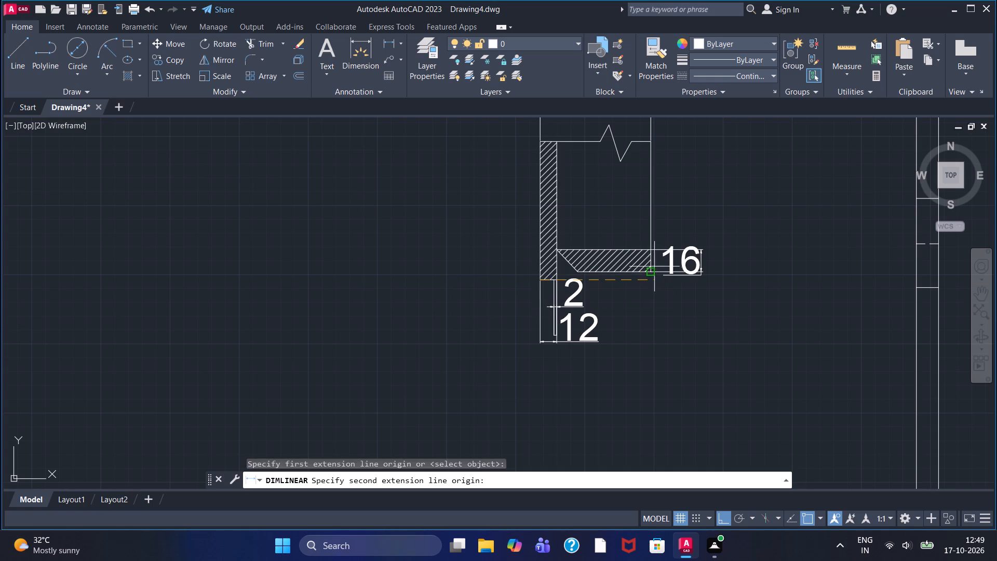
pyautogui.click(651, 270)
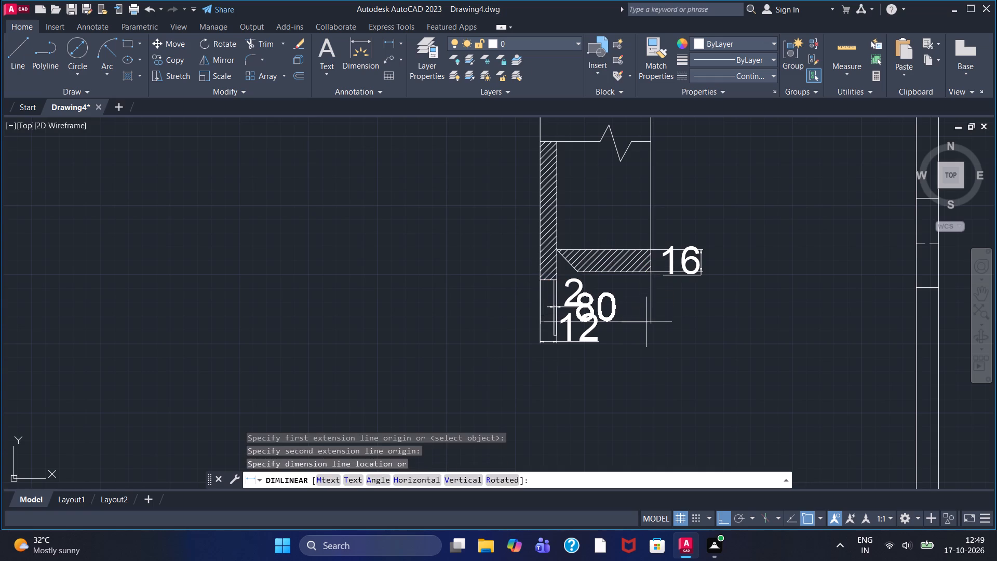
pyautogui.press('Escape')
# Add a linear dimension below the three-notch upright for its width between the two bottom corners.
pyautogui.scroll(-1, 639, 369)
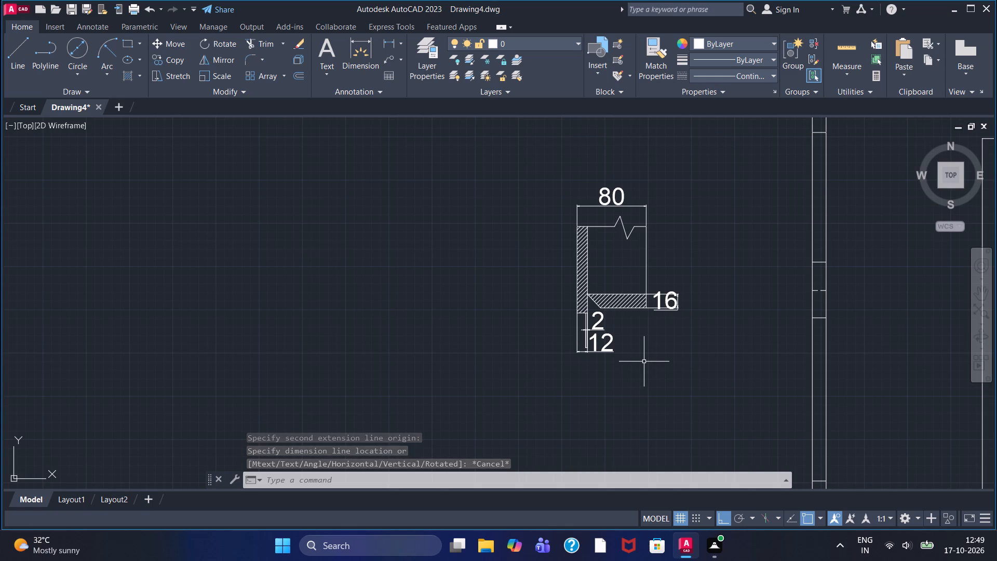
pyautogui.scroll(-1, 645, 358)
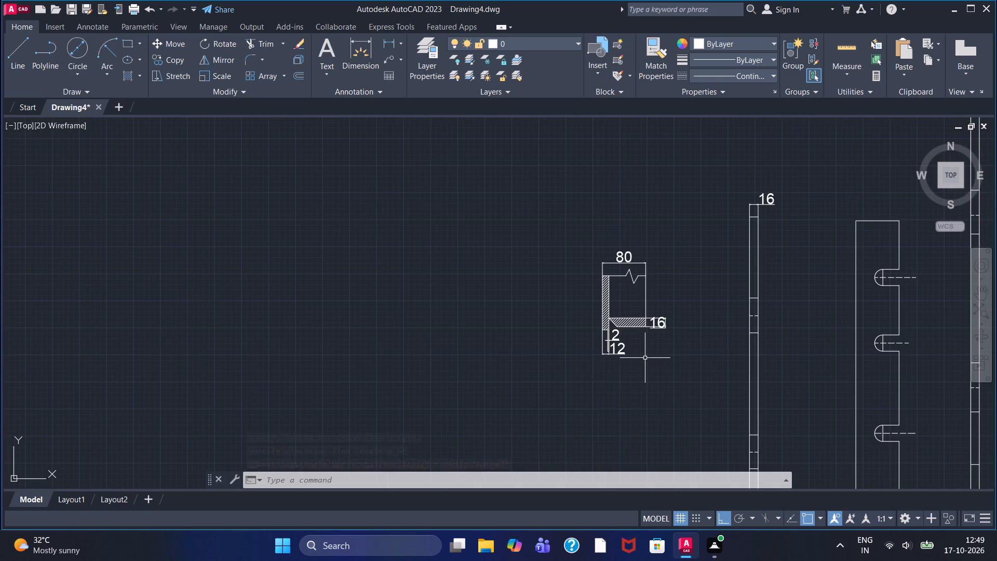
pyautogui.moveTo(711, 395); pyautogui.dragTo(489, 319, button='middle')
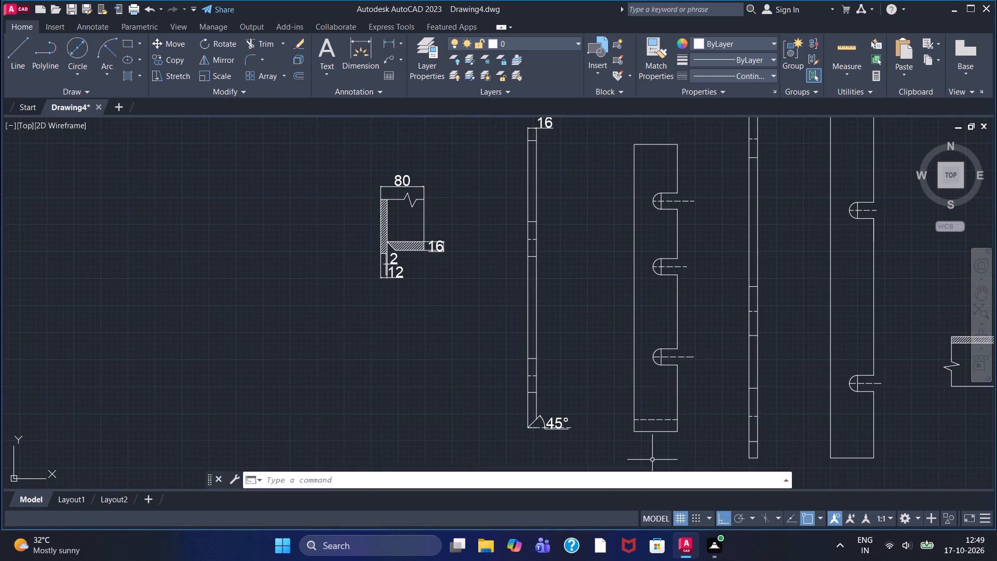
pyautogui.click(395, 37)
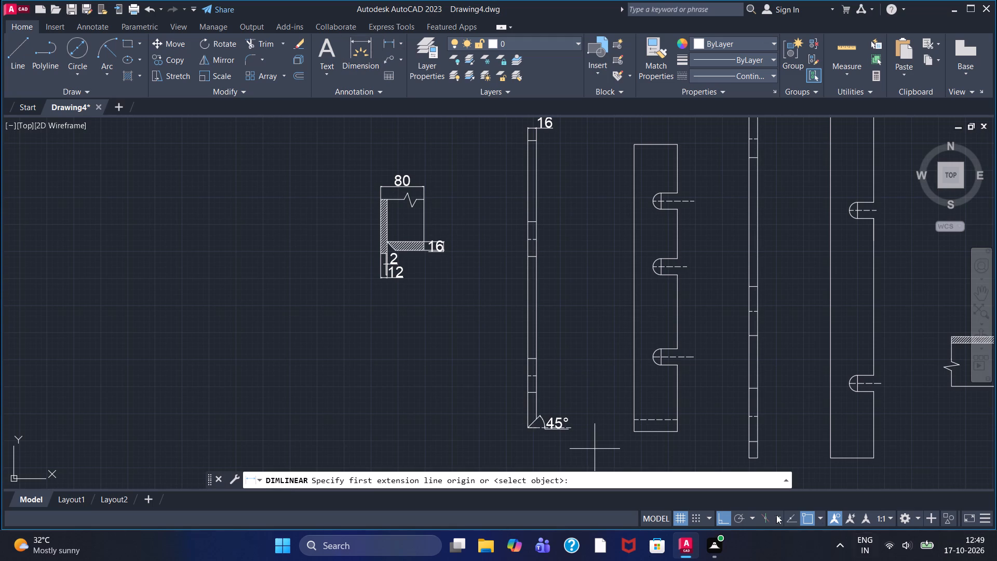
pyautogui.moveTo(702, 429); pyautogui.dragTo(687, 328, button='middle')
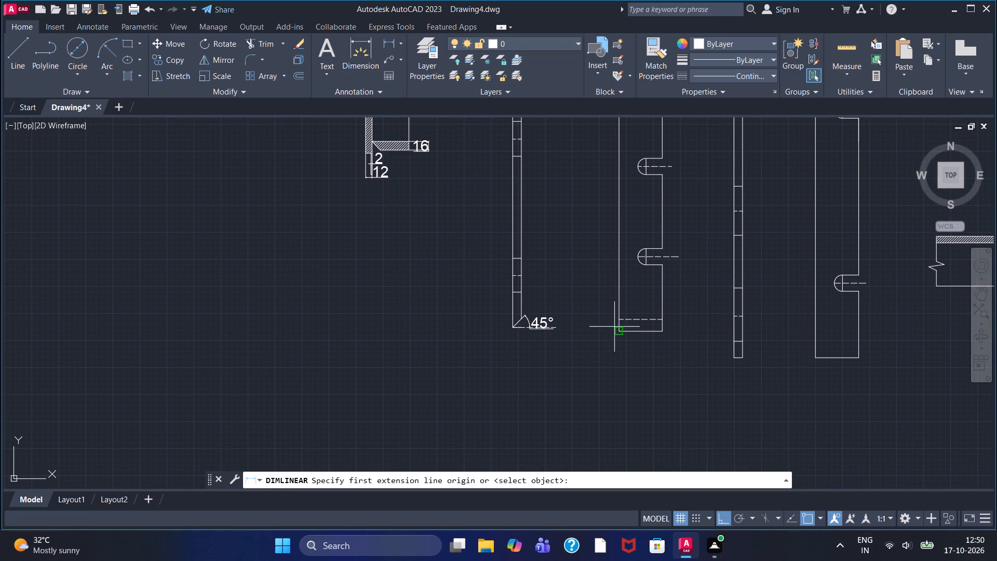
pyautogui.click(615, 327)
pyautogui.click(660, 329)
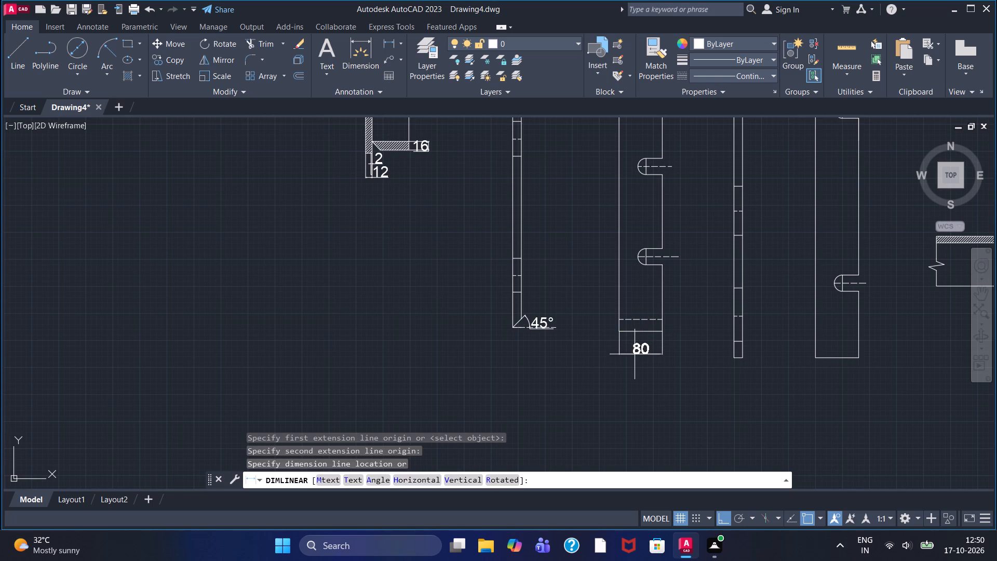
pyautogui.click(635, 355)
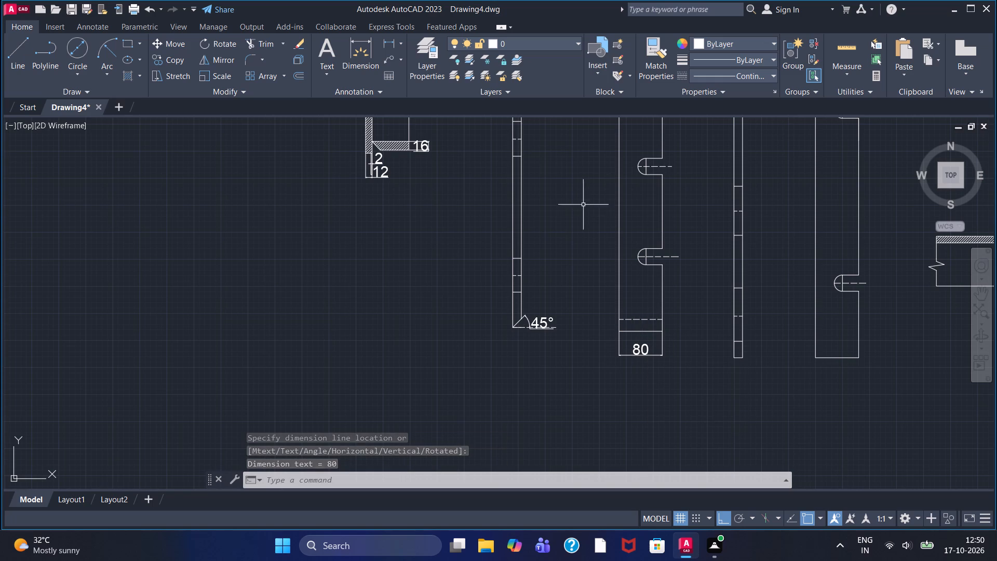
# Add a vertical linear dimension beside the notched edge of the three-notch upright for its overall height.
pyautogui.scroll(-1, 603, 187)
pyautogui.scroll(1, 603, 187)
pyautogui.middleClick(603, 187)
pyautogui.scroll(-2, 603, 187)
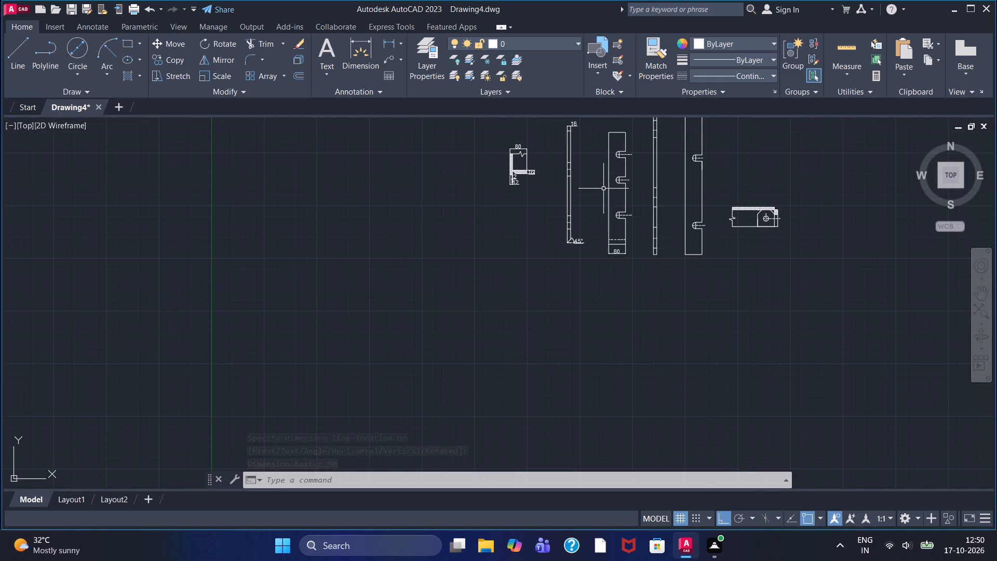
pyautogui.click(389, 42)
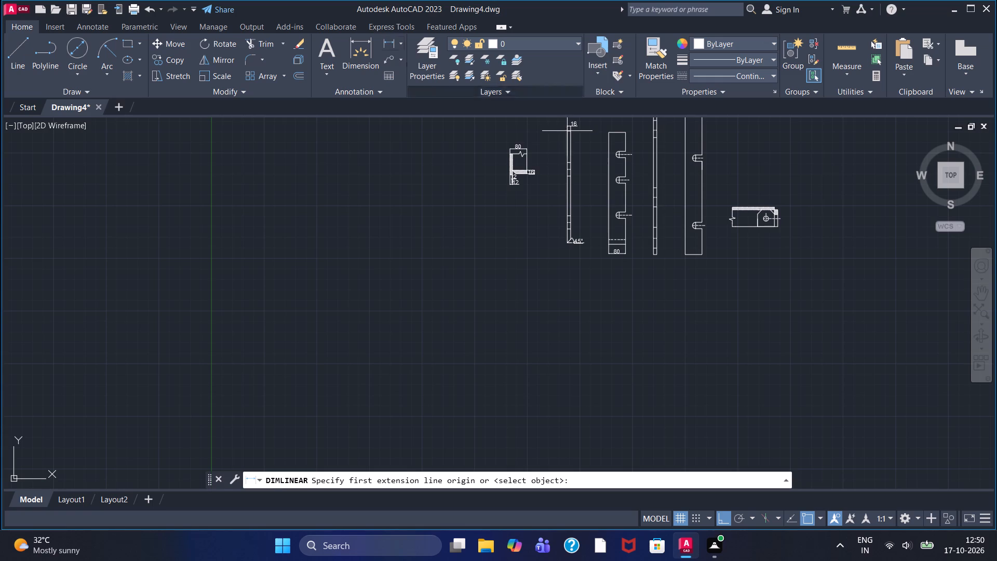
pyautogui.click(623, 130)
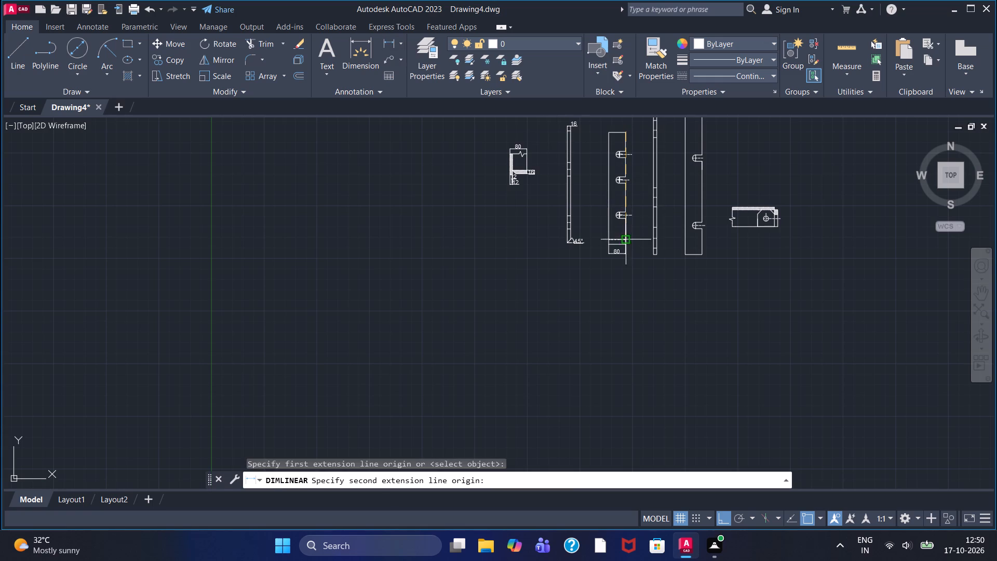
pyautogui.click(629, 245)
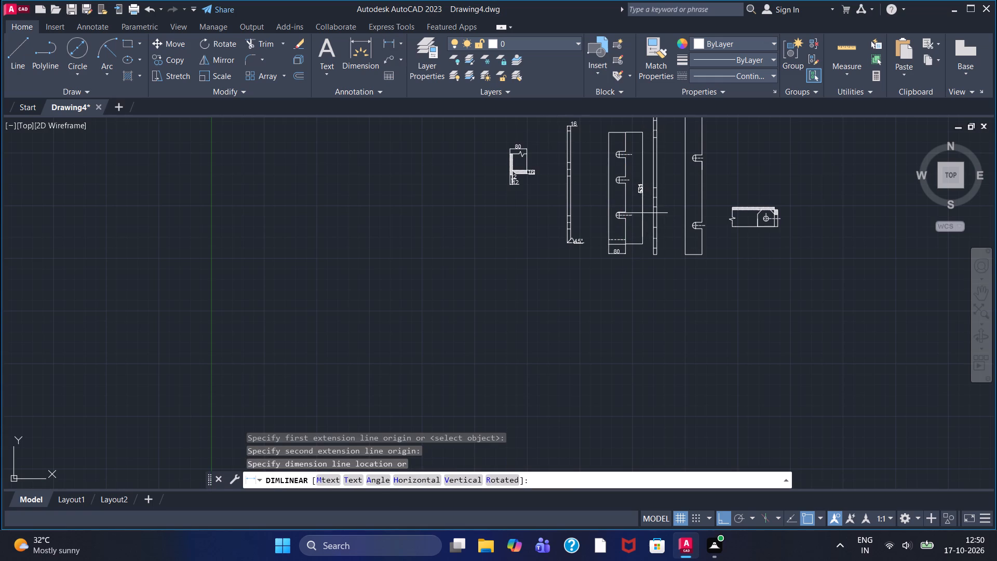
pyautogui.click(640, 208)
# Add a vertical linear dimension for the opening width of the lowest notch on the three-notch upright.
pyautogui.scroll(1, 623, 188)
pyautogui.moveTo(627, 189); pyautogui.dragTo(623, 281, button='middle')
pyautogui.scroll(1, 623, 281)
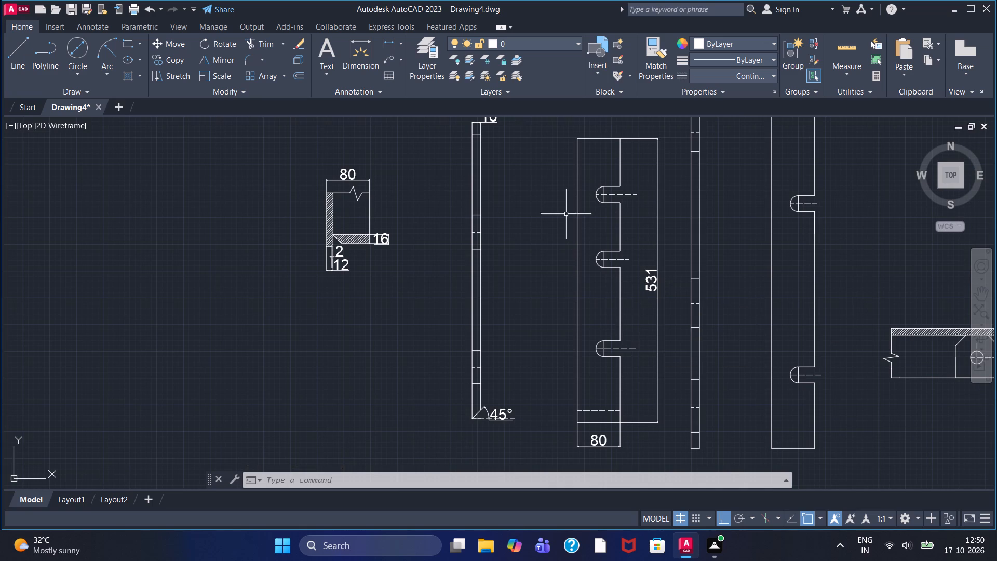
pyautogui.click(382, 37)
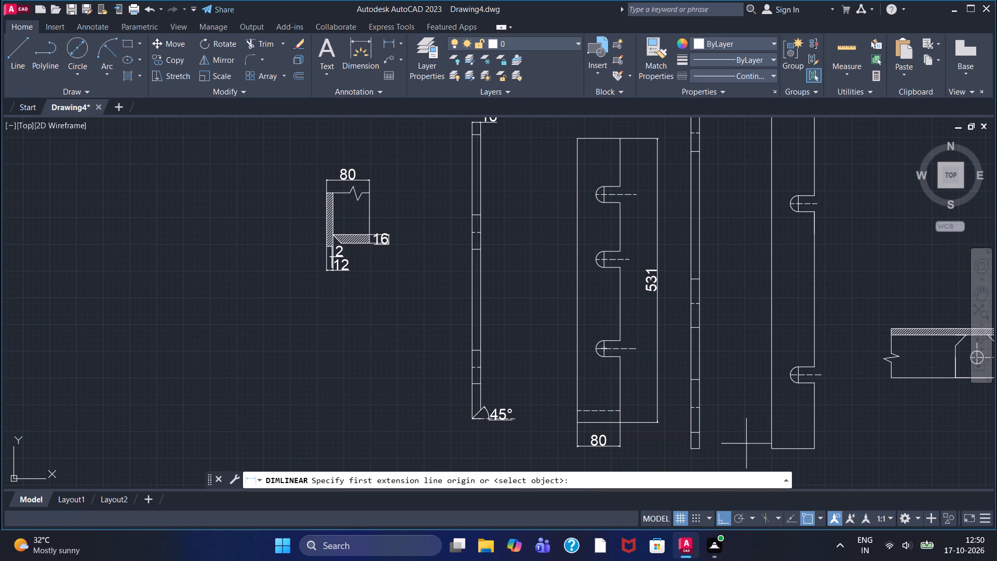
pyautogui.scroll(1, 631, 382)
pyautogui.click(609, 346)
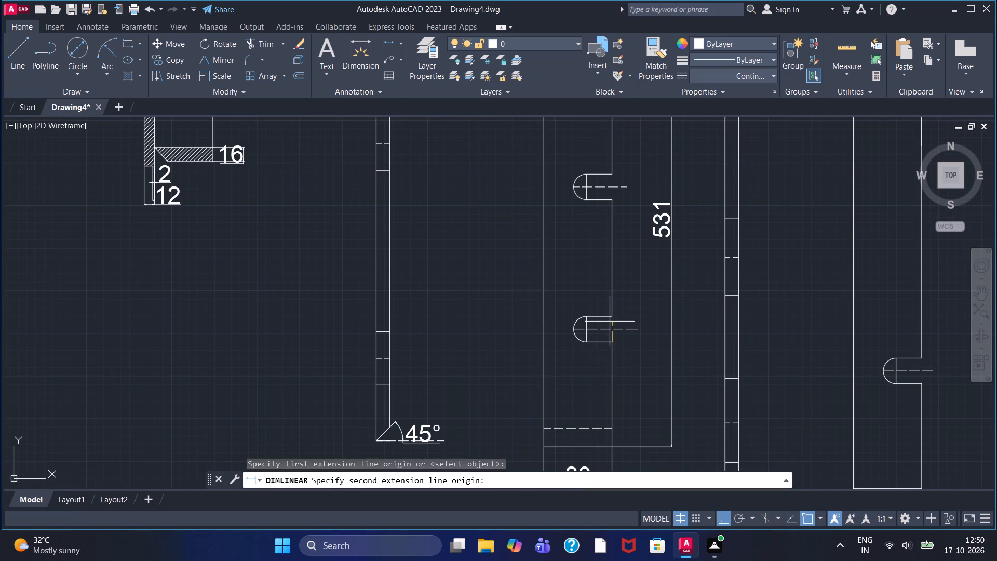
pyautogui.click(610, 318)
pyautogui.click(650, 325)
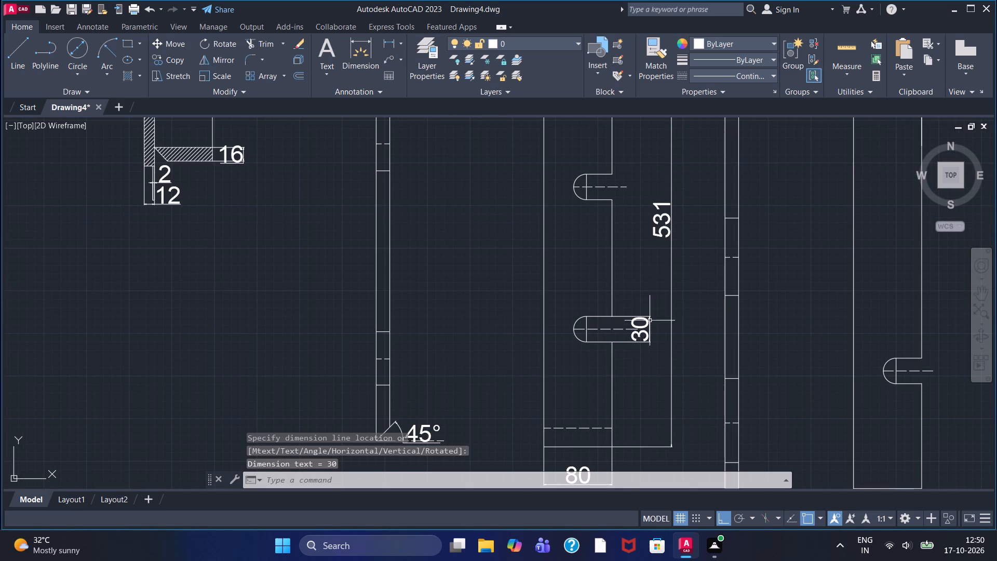
# Add a radius dimension to the rounded end of the lowest notch, with its text above and to the left.
pyautogui.click(401, 41)
pyautogui.moveTo(414, 169); pyautogui.dragTo(416, 174)
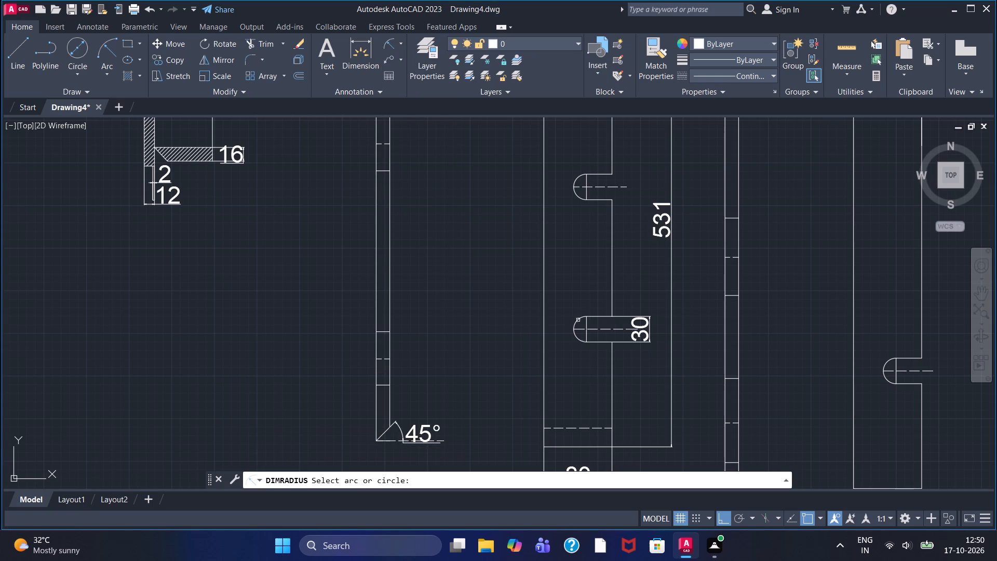
pyautogui.click(575, 325)
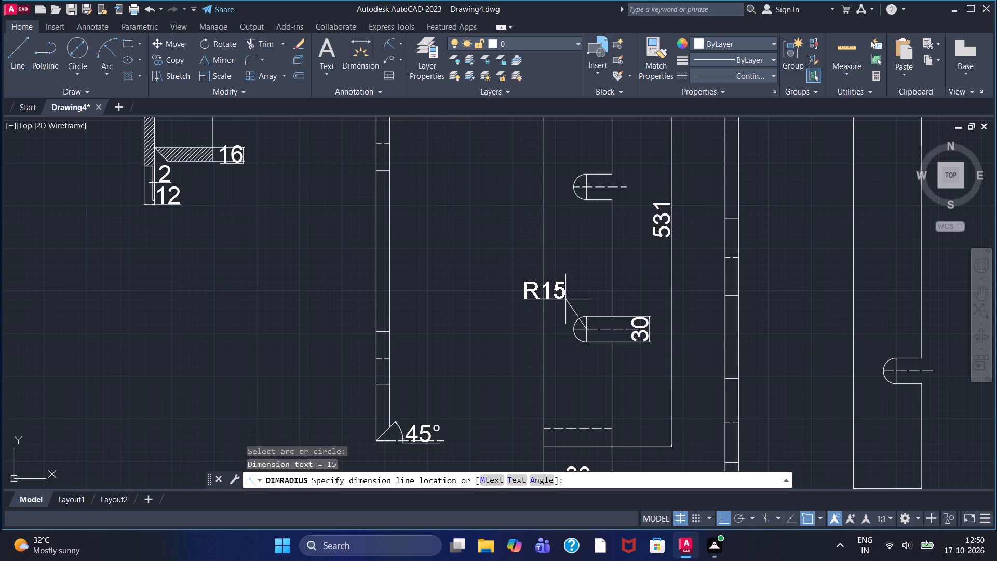
pyautogui.click(565, 299)
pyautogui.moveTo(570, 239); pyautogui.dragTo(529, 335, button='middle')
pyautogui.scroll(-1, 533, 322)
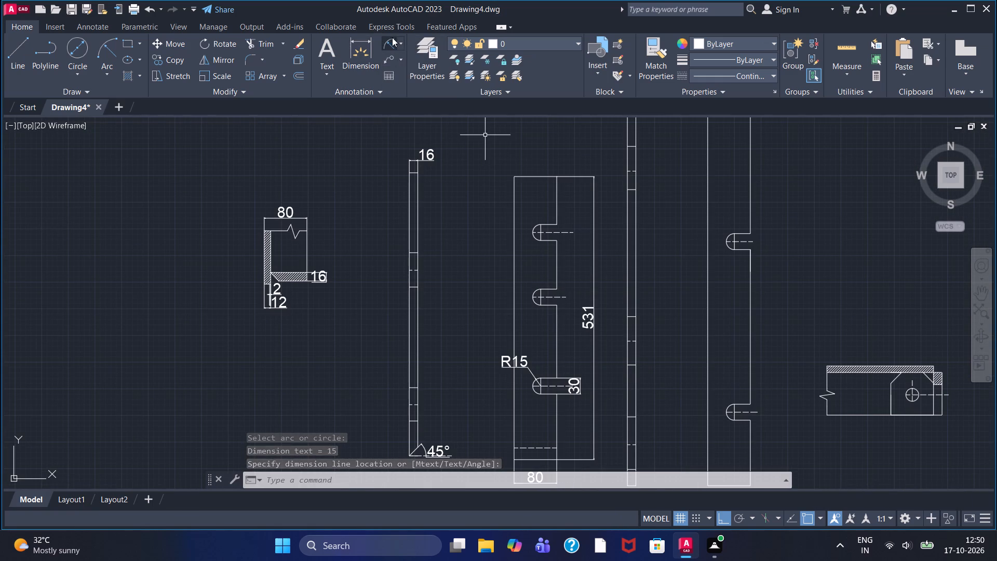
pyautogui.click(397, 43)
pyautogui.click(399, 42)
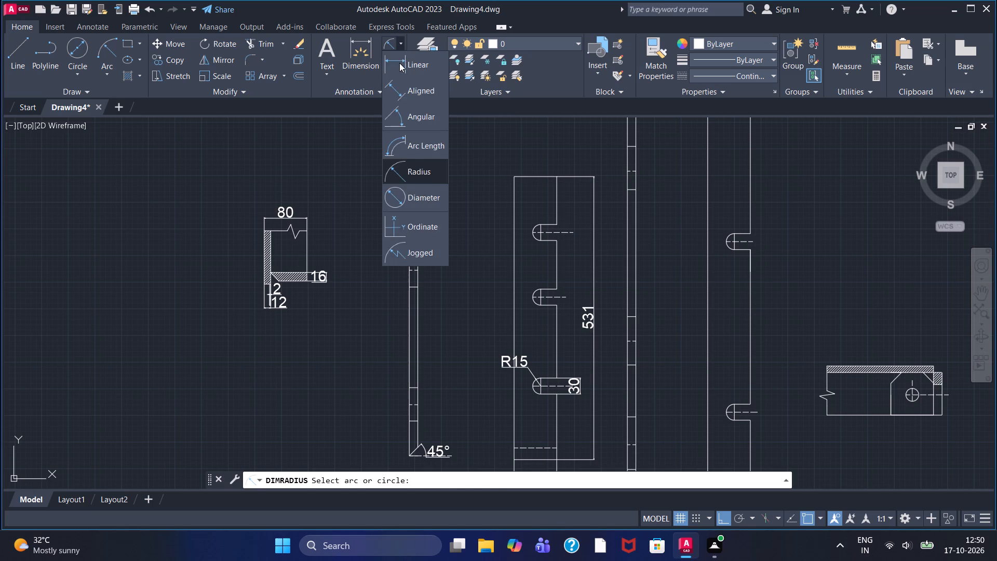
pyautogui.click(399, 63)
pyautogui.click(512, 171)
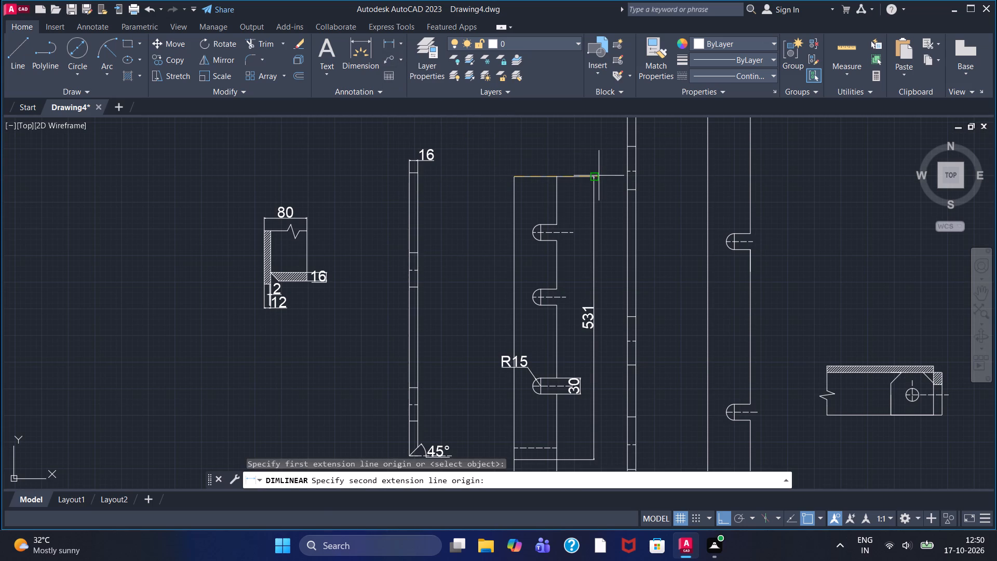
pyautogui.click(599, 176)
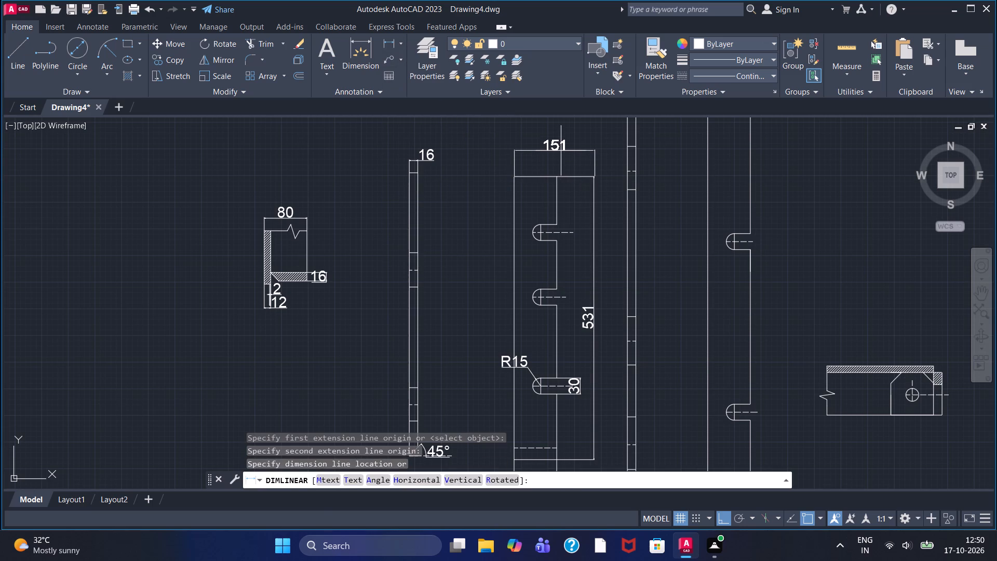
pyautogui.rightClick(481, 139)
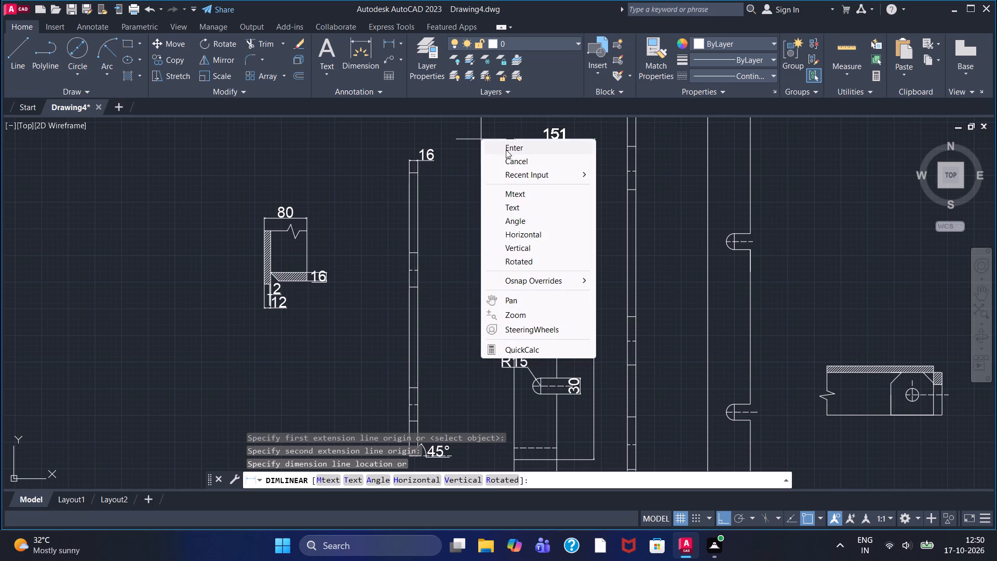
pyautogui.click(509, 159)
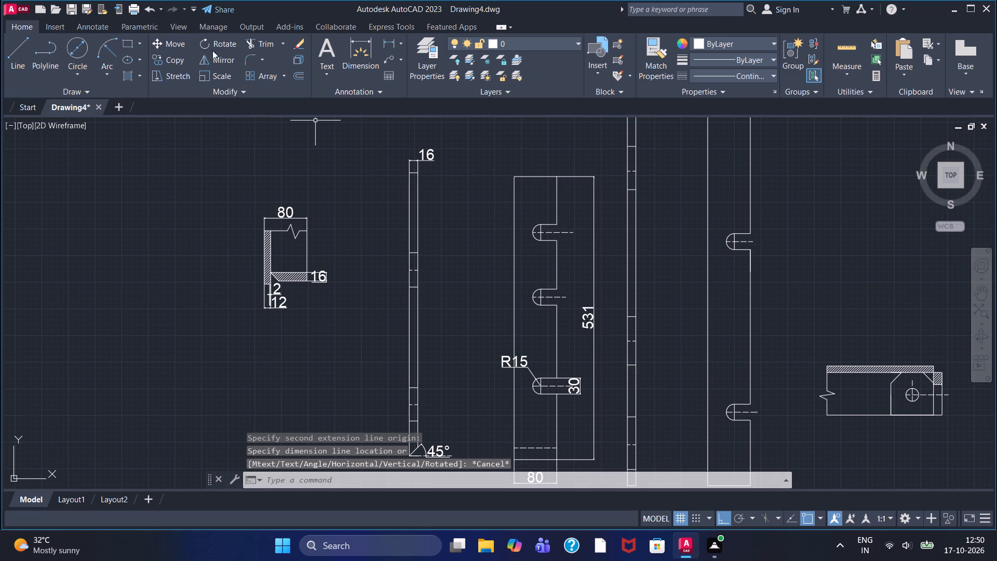
# Add a linear dimension above the shorter three-notch upright for its width between the two top corners.
pyautogui.click(385, 41)
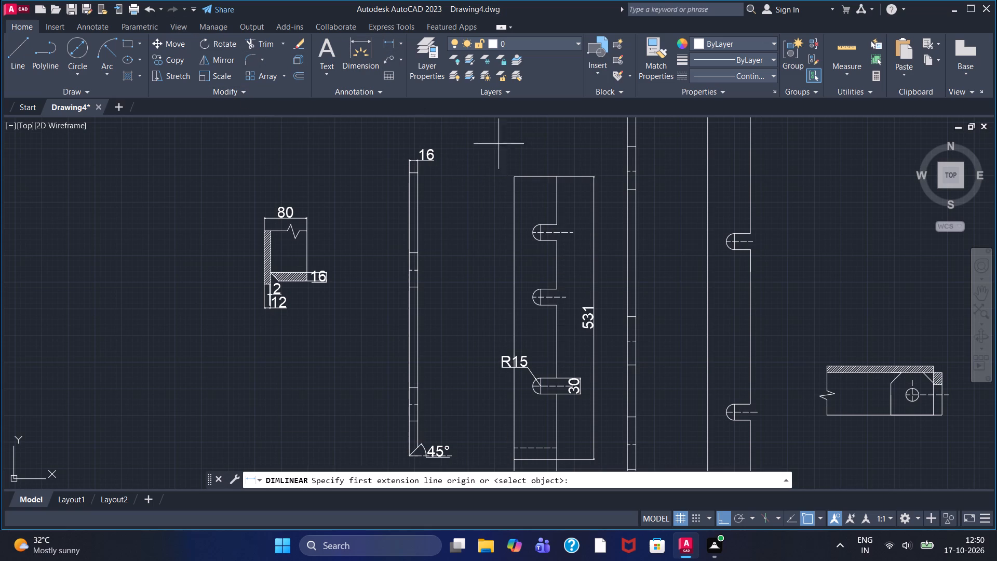
pyautogui.click(554, 177)
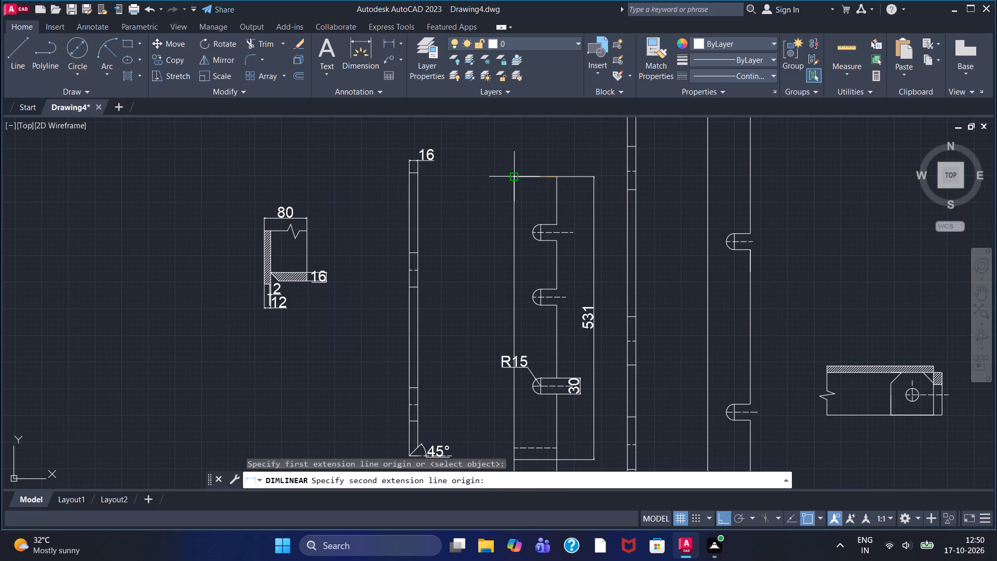
pyautogui.click(515, 178)
pyautogui.click(530, 146)
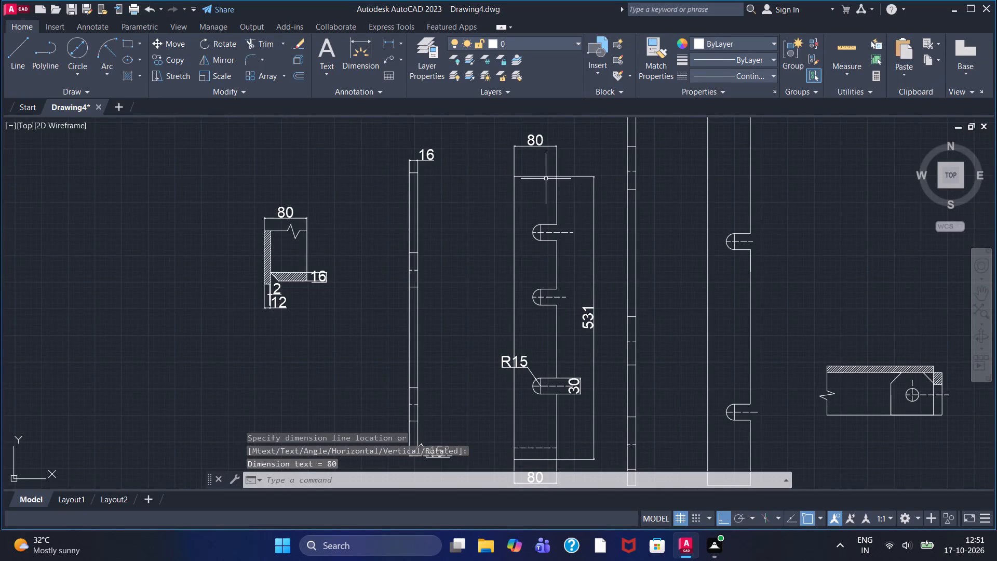
# Add a linear dimension below the taller narrow side-view strip for its thickness between the two bottom corners.
pyautogui.scroll(-2, 546, 179)
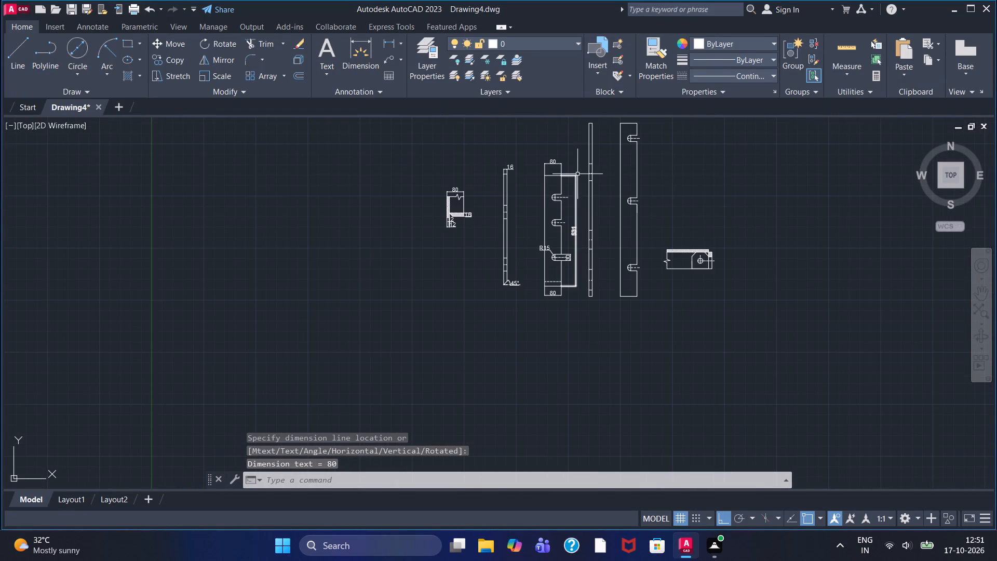
pyautogui.moveTo(568, 152); pyautogui.dragTo(517, 190, button='middle')
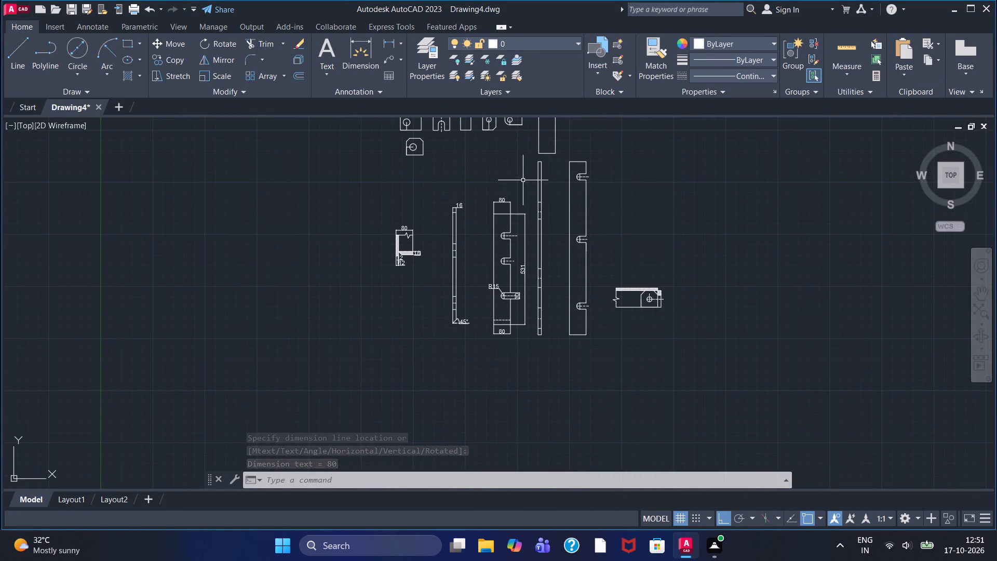
pyautogui.scroll(1, 525, 173)
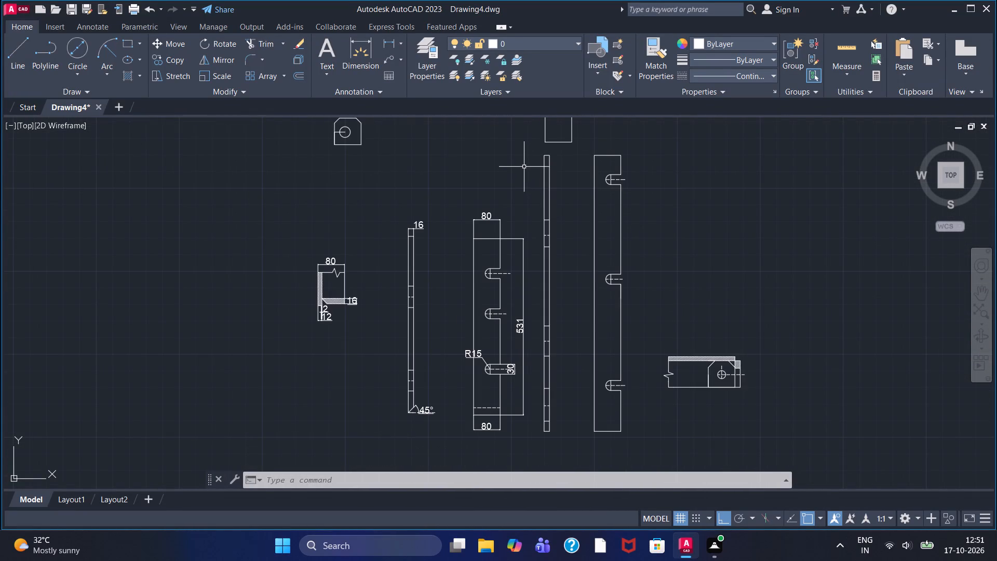
pyautogui.click(386, 37)
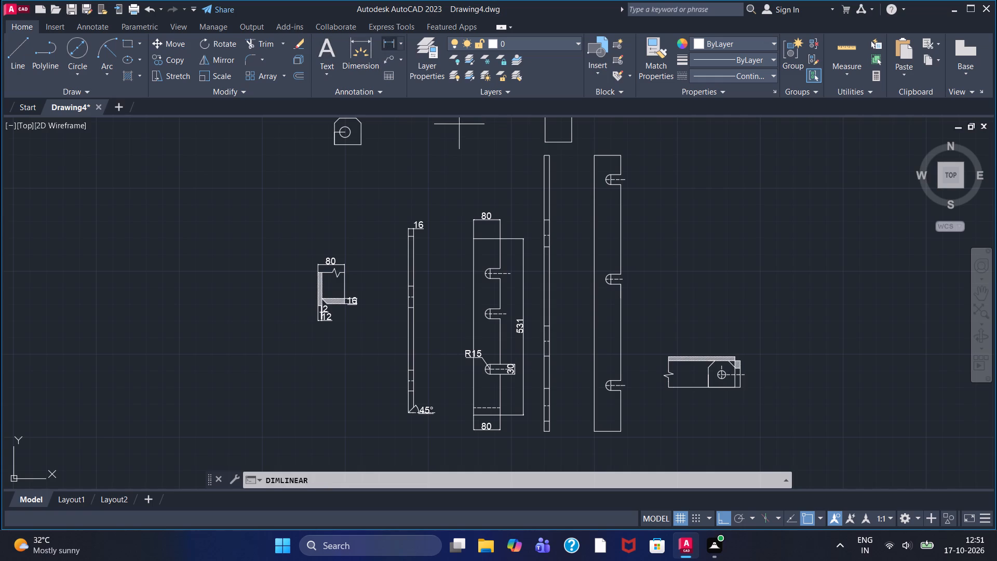
pyautogui.doubleClick(545, 432)
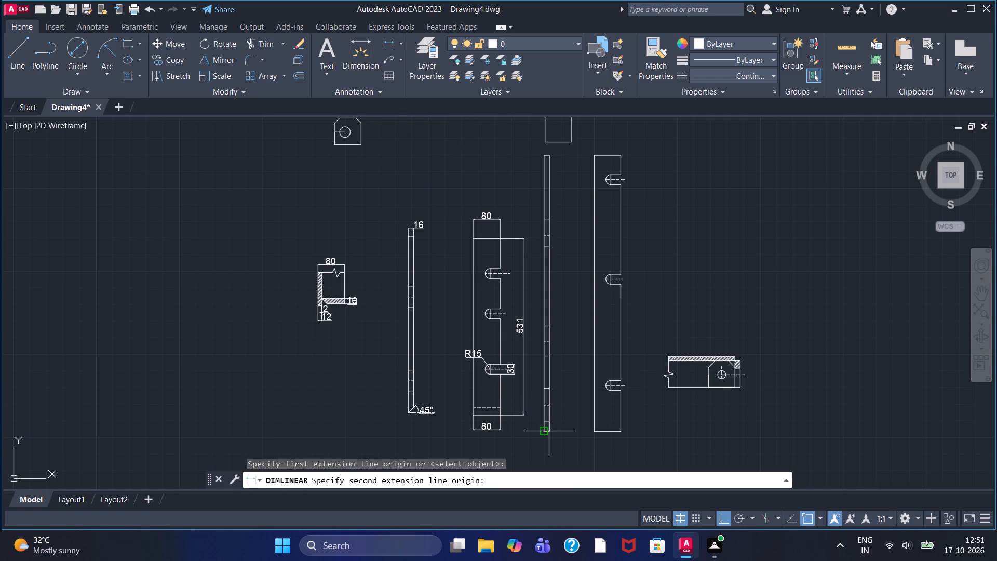
pyautogui.click(549, 431)
pyautogui.click(538, 450)
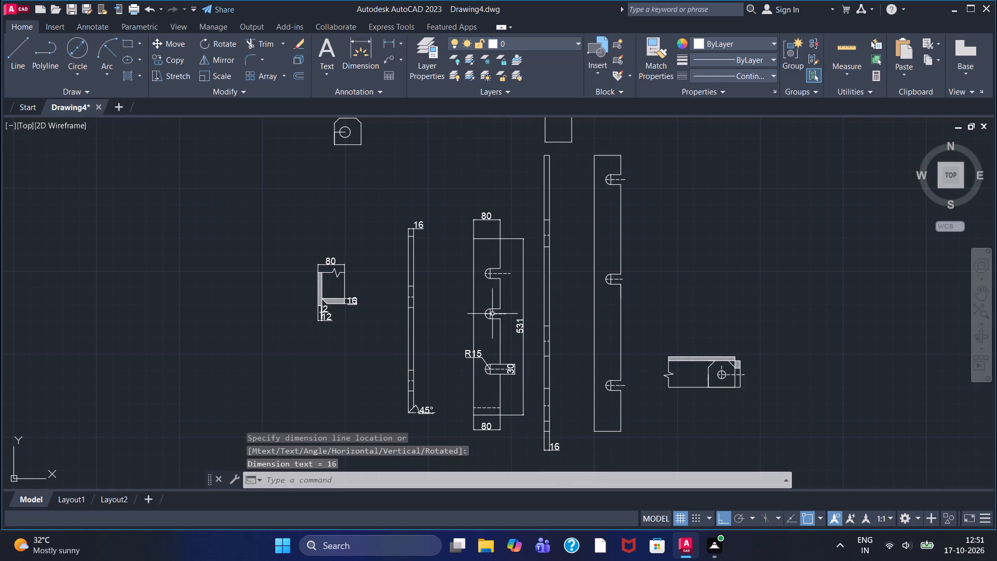
# Add a vertical linear dimension beside the taller narrow side-view strip for its overall height.
pyautogui.click(387, 41)
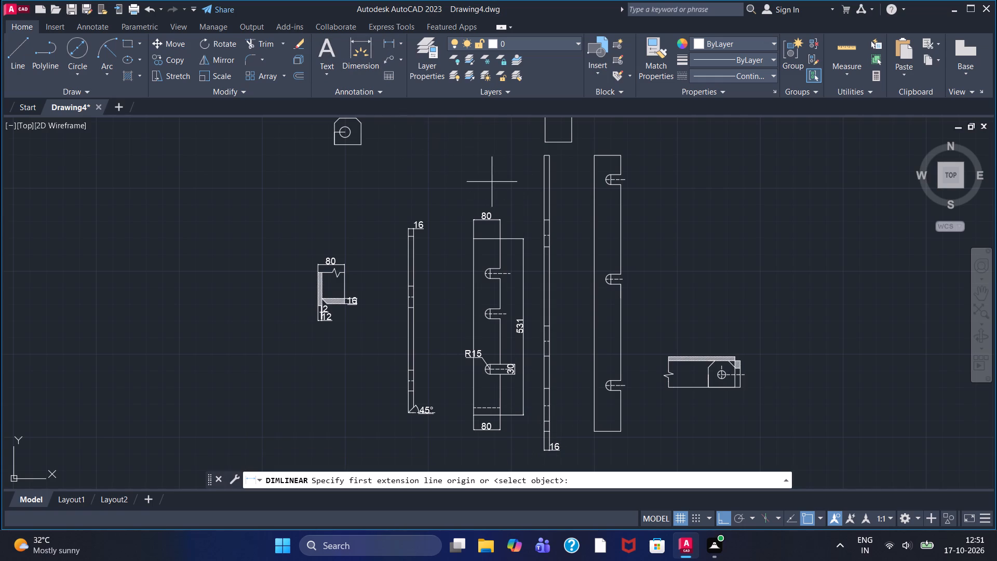
pyautogui.click(552, 162)
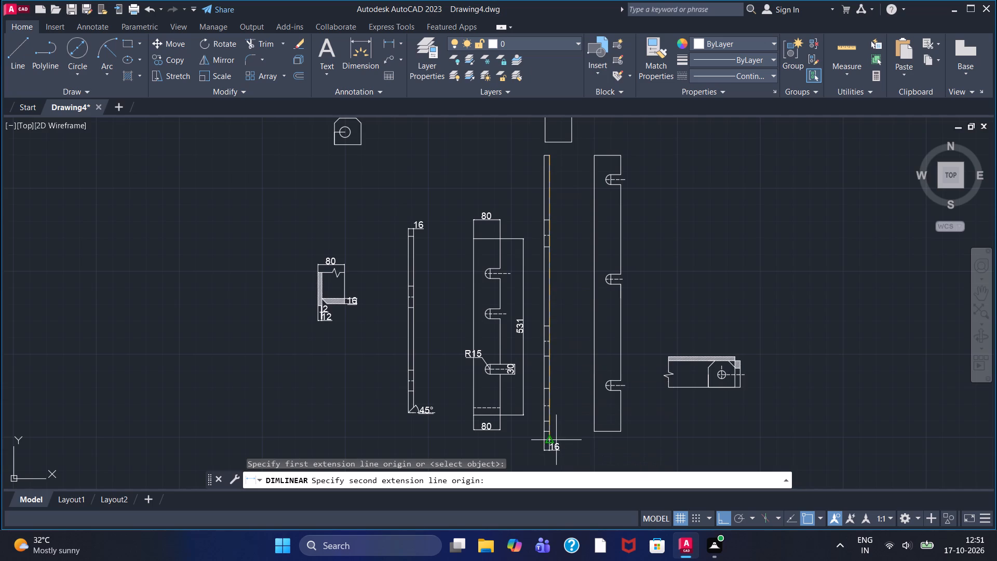
pyautogui.click(555, 432)
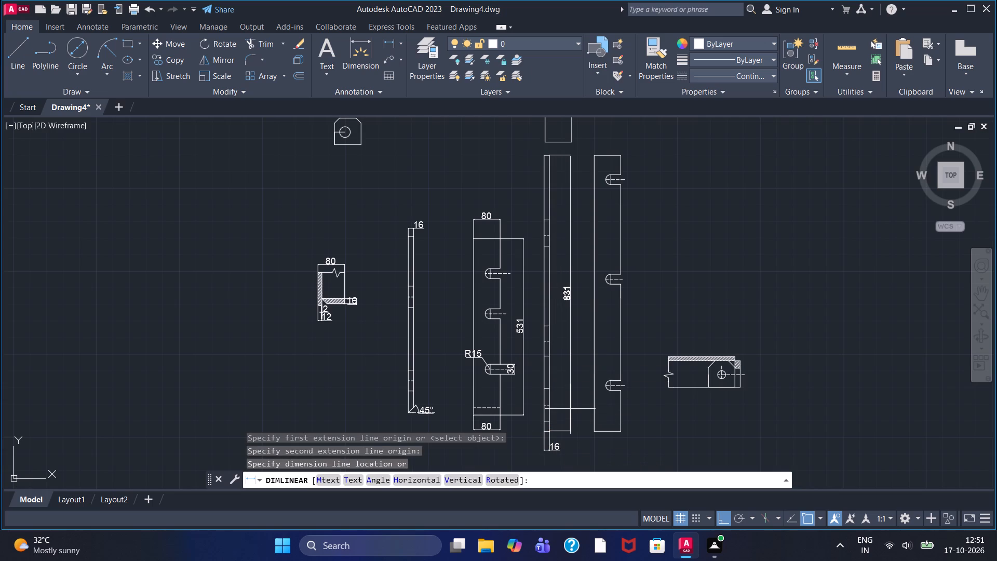
pyautogui.click(570, 409)
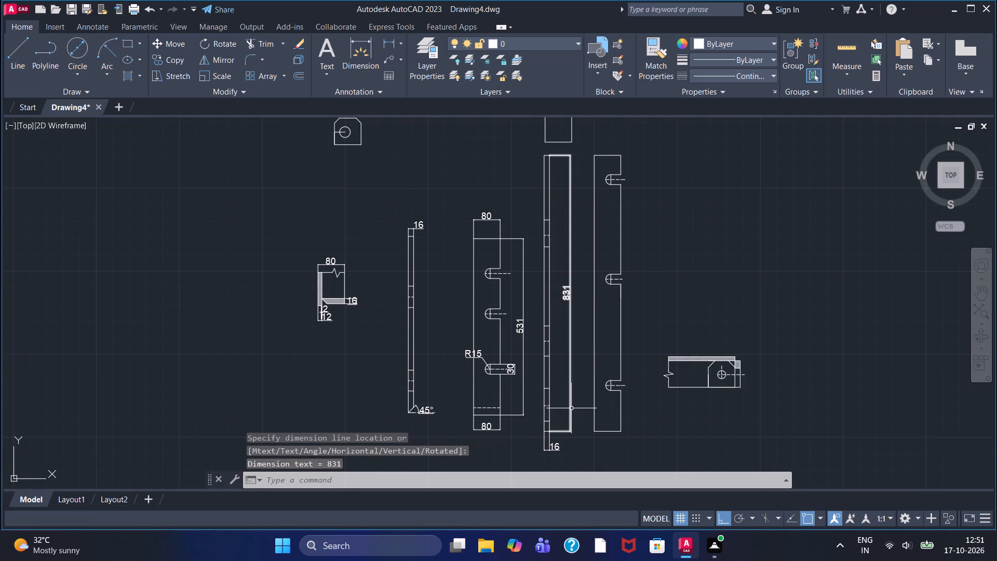
# Add a vertical linear dimension beside the notched edge of the taller three-notch upright for its overall height.
pyautogui.scroll(2, 544, 372)
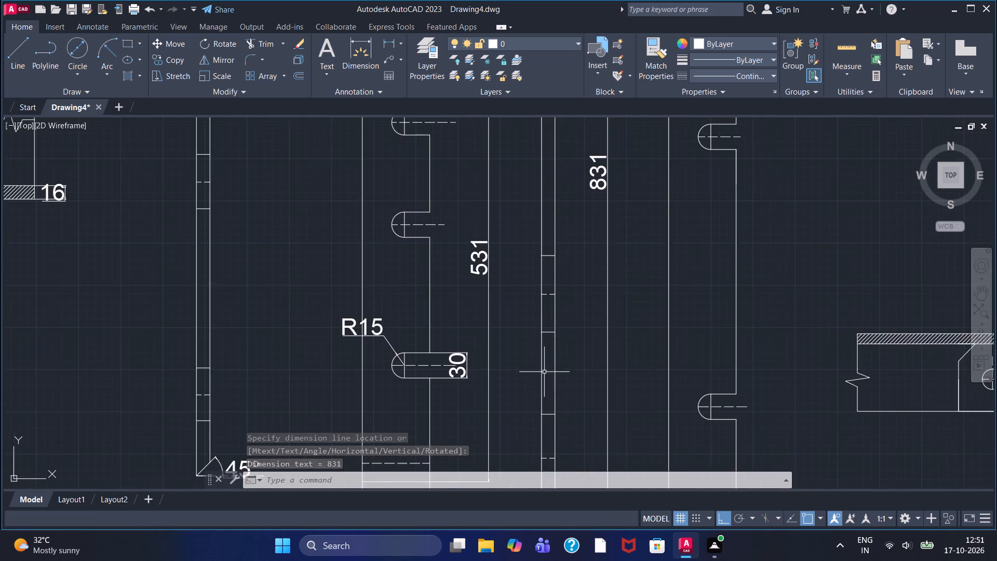
pyautogui.scroll(-2, 544, 372)
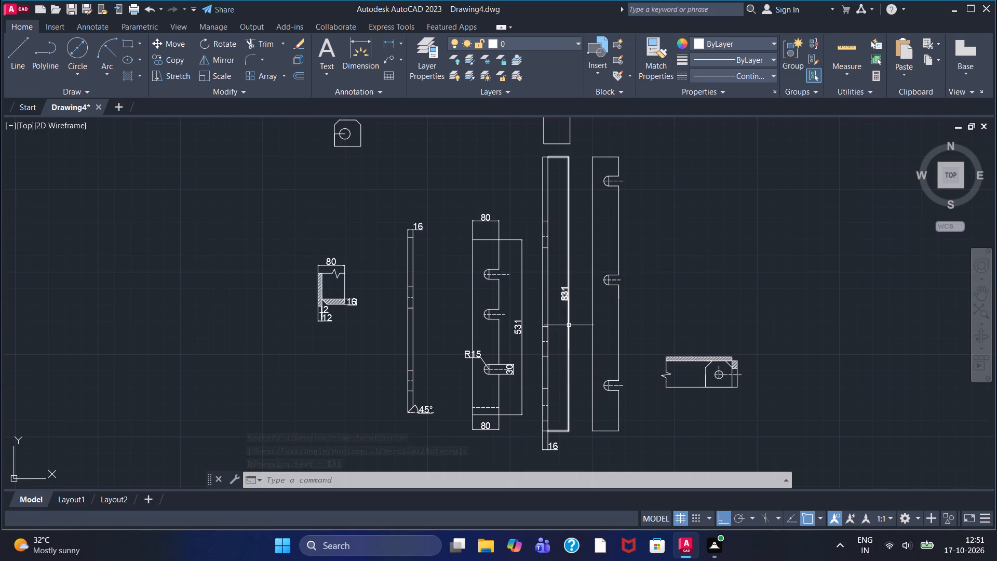
pyautogui.scroll(1, 569, 357)
pyautogui.moveTo(567, 360); pyautogui.dragTo(571, 240, button='middle')
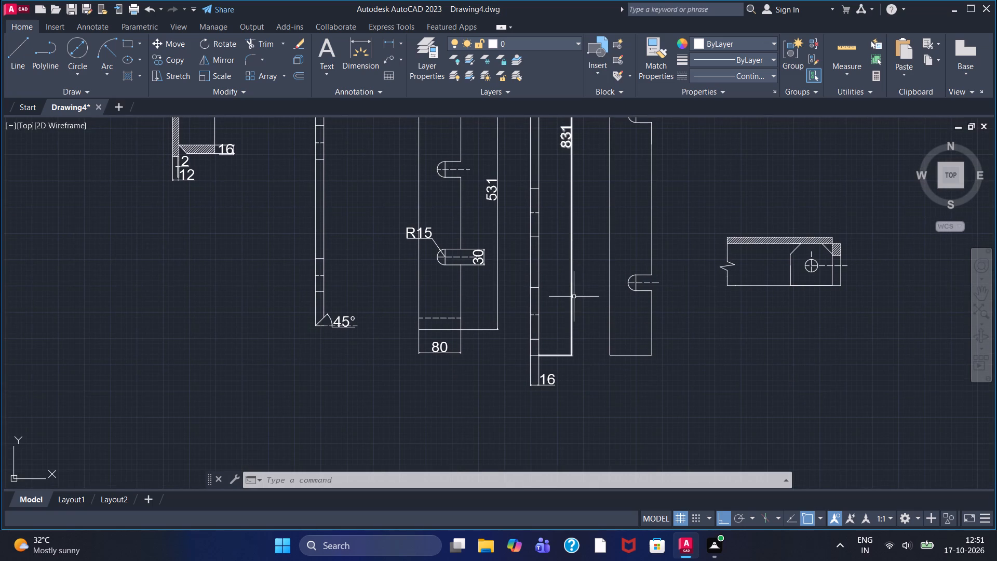
pyautogui.scroll(1, 574, 297)
pyautogui.scroll(-1, 573, 308)
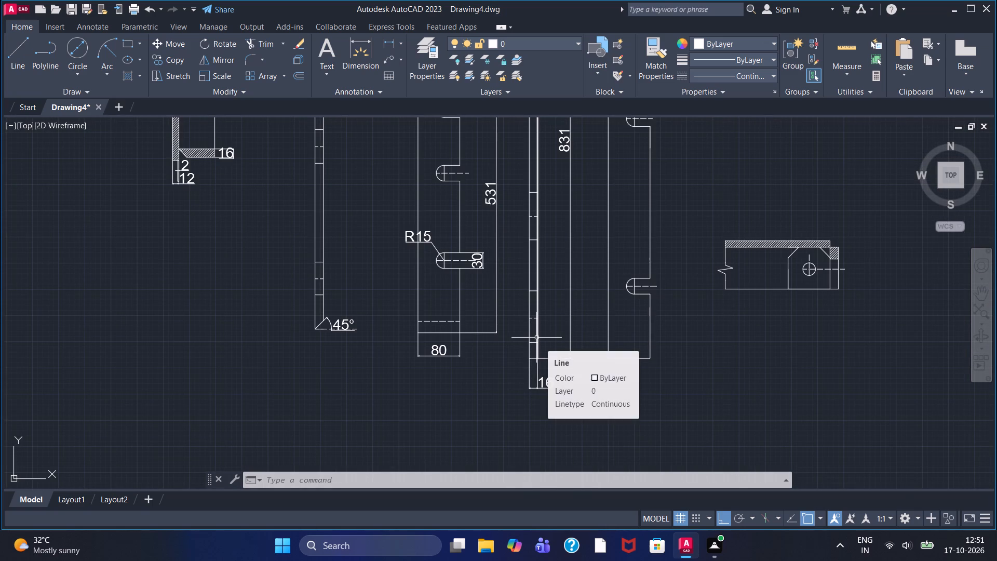
pyautogui.moveTo(612, 301); pyautogui.dragTo(561, 357, button='middle')
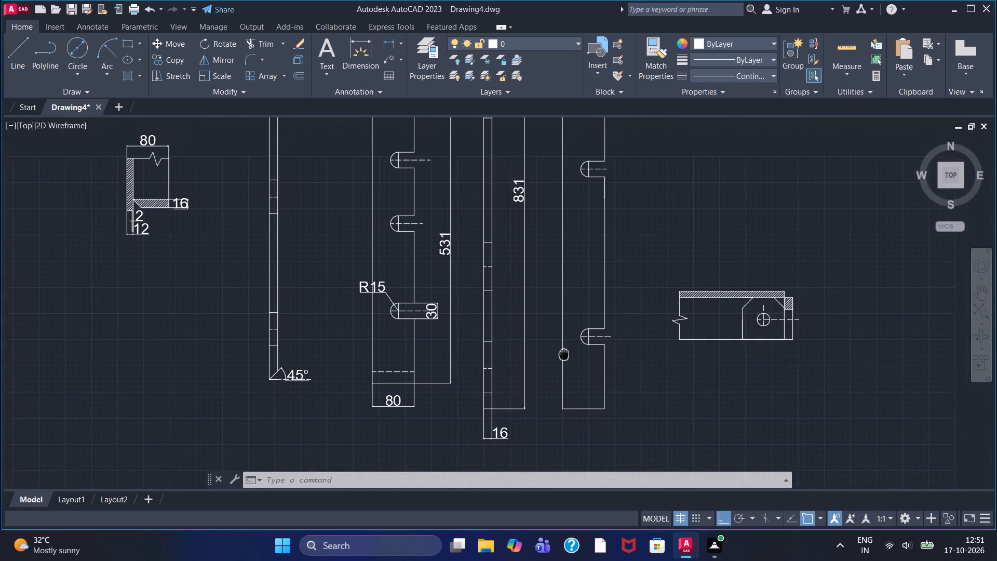
pyautogui.moveTo(561, 357); pyautogui.dragTo(547, 366, button='middle')
pyautogui.scroll(-1, 542, 356)
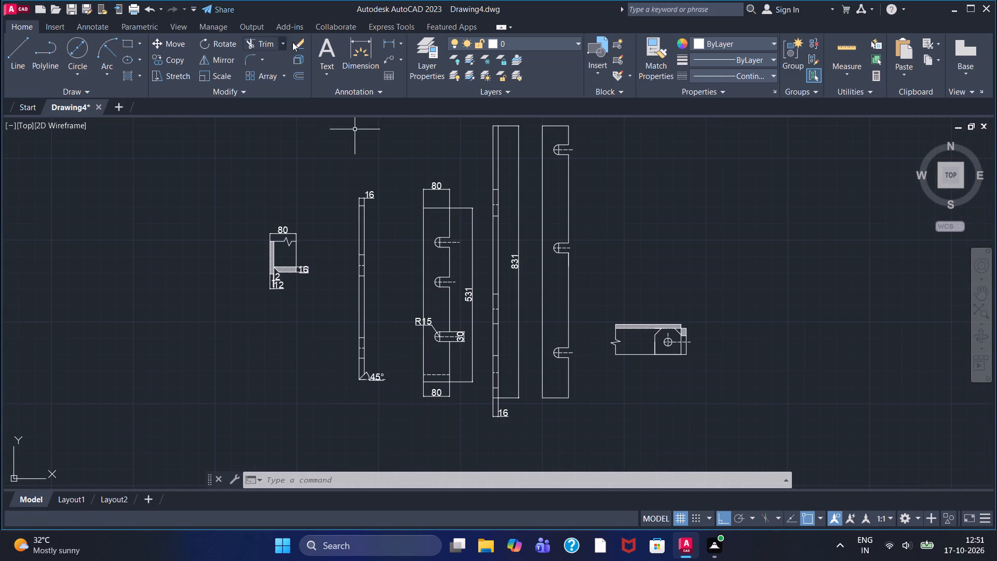
pyautogui.click(386, 45)
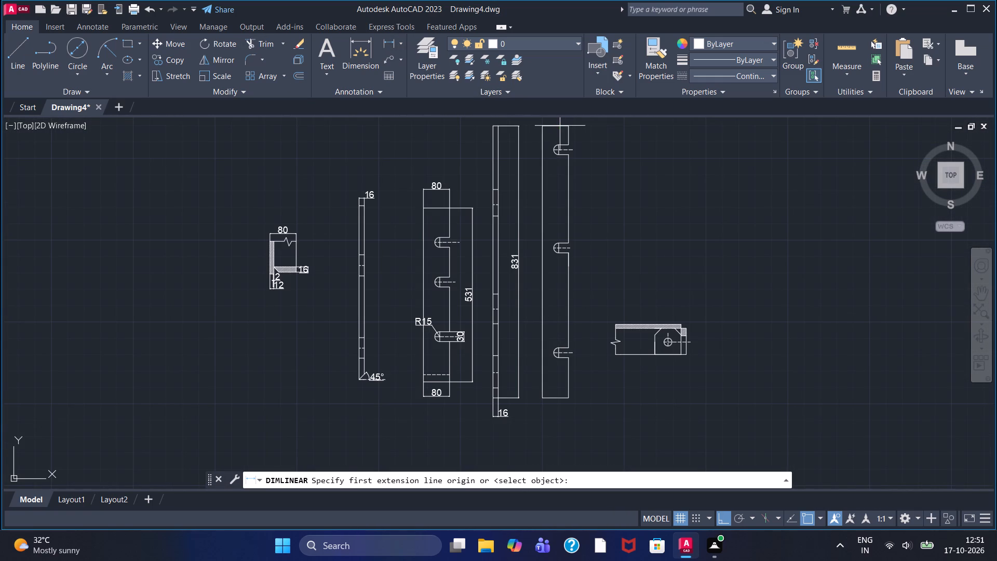
pyautogui.click(569, 128)
pyautogui.click(565, 397)
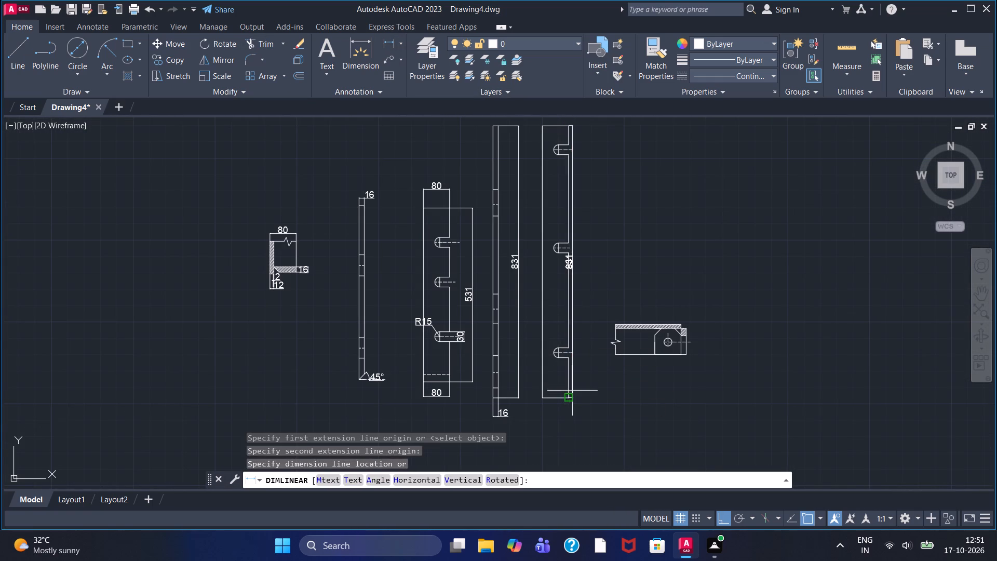
pyautogui.click(591, 371)
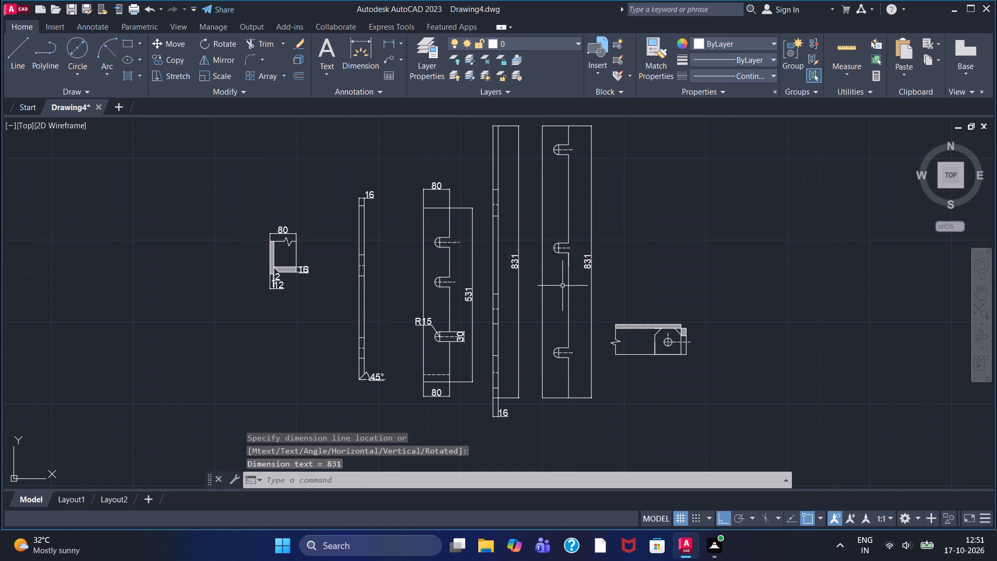
# Add a vertical linear dimension for the opening width of the lowest notch on the taller three-notch upright.
pyautogui.click(390, 44)
pyautogui.scroll(2, 548, 353)
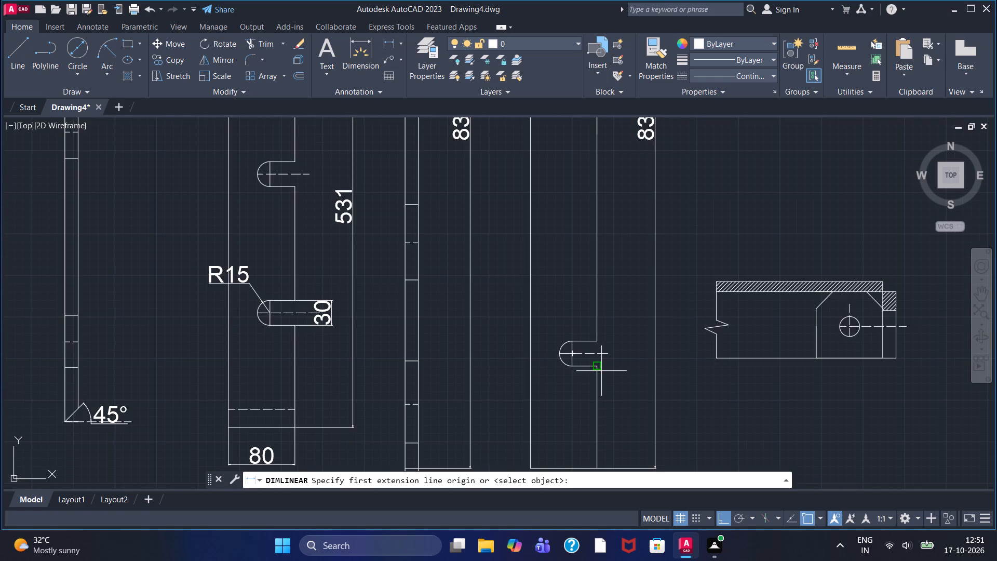
pyautogui.click(597, 369)
pyautogui.click(595, 345)
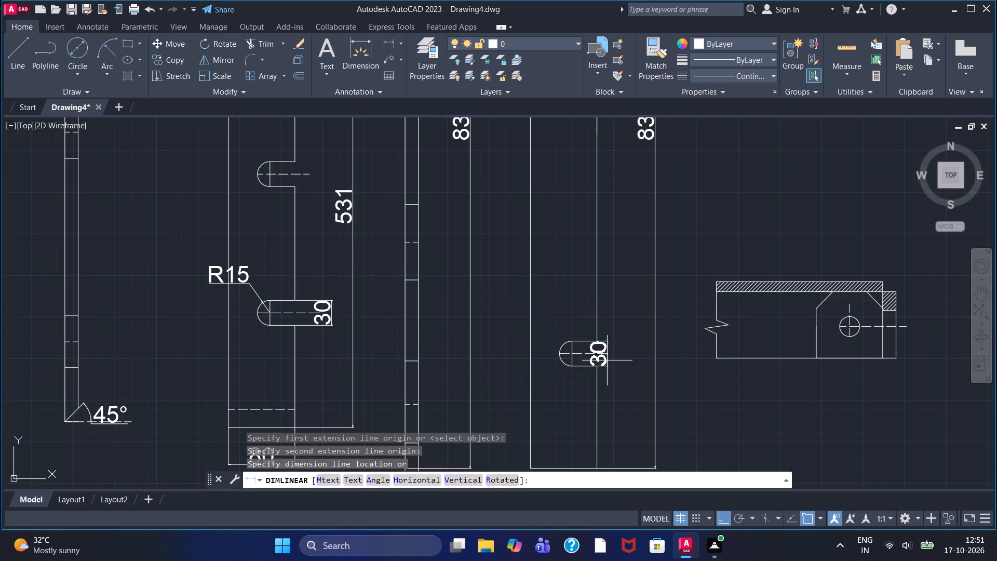
pyautogui.click(628, 360)
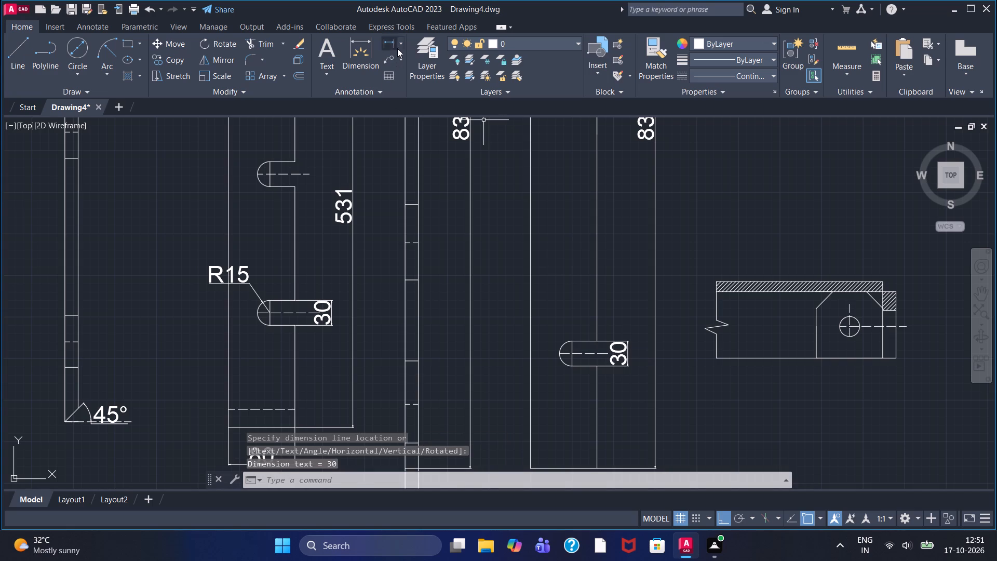
# Add a radius dimension to the rounded end of the taller upright's lowest notch, with its text above and to the left.
pyautogui.click(399, 45)
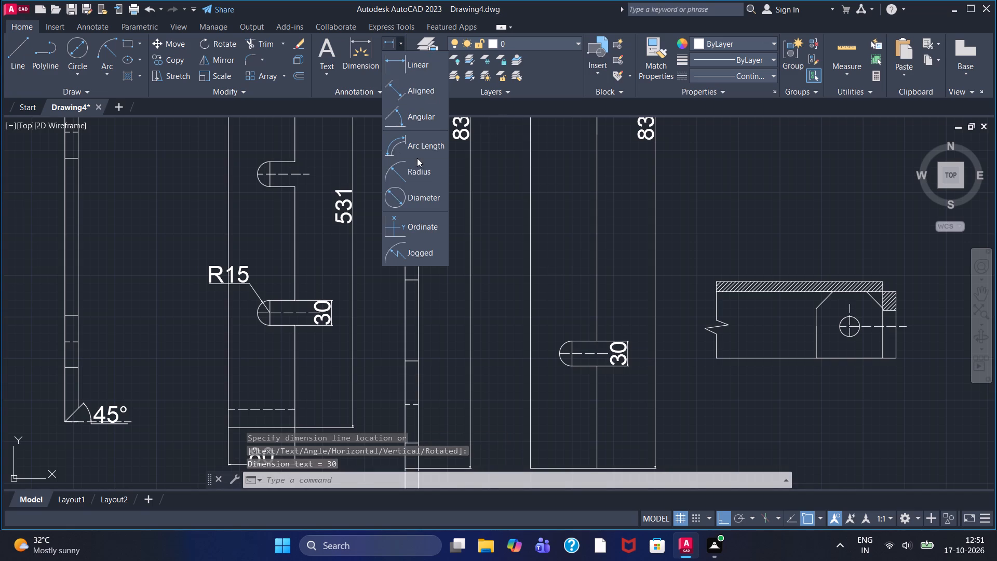
pyautogui.click(417, 176)
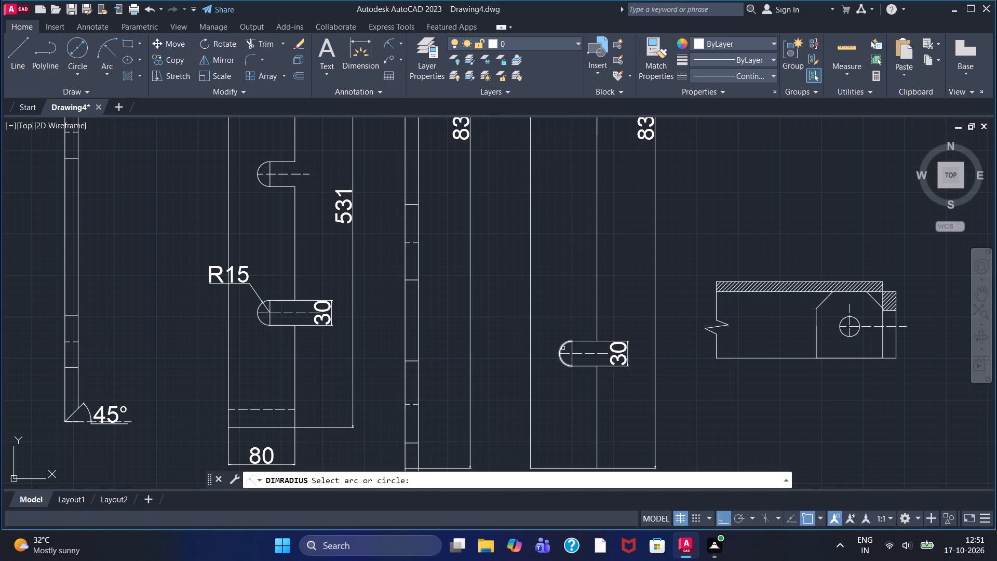
pyautogui.click(560, 345)
pyautogui.click(546, 290)
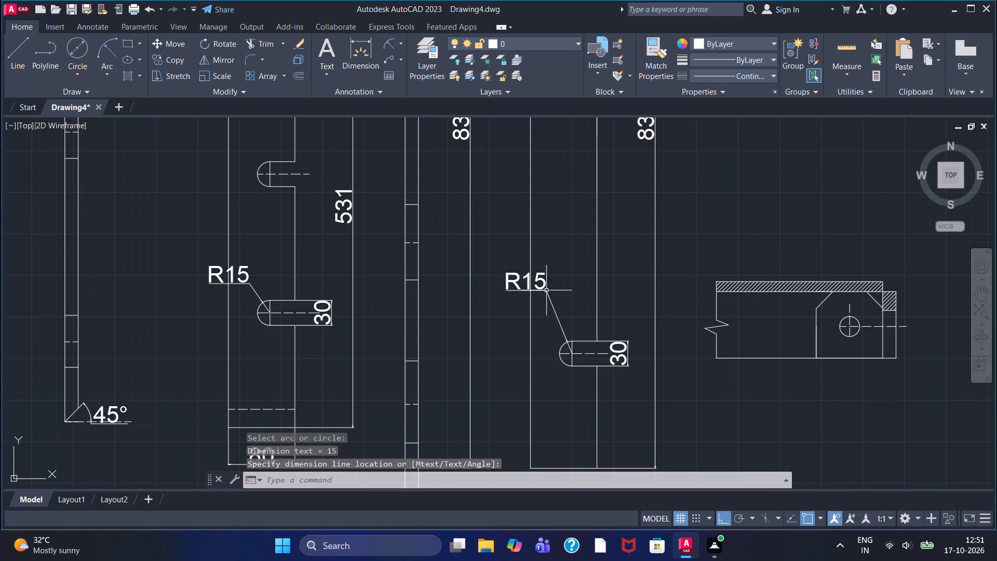
# Add a vertical linear dimension from the taller upright's bottom edge to the lowest notch's centreline, placed outside the notched edge.
pyautogui.scroll(-2, 547, 268)
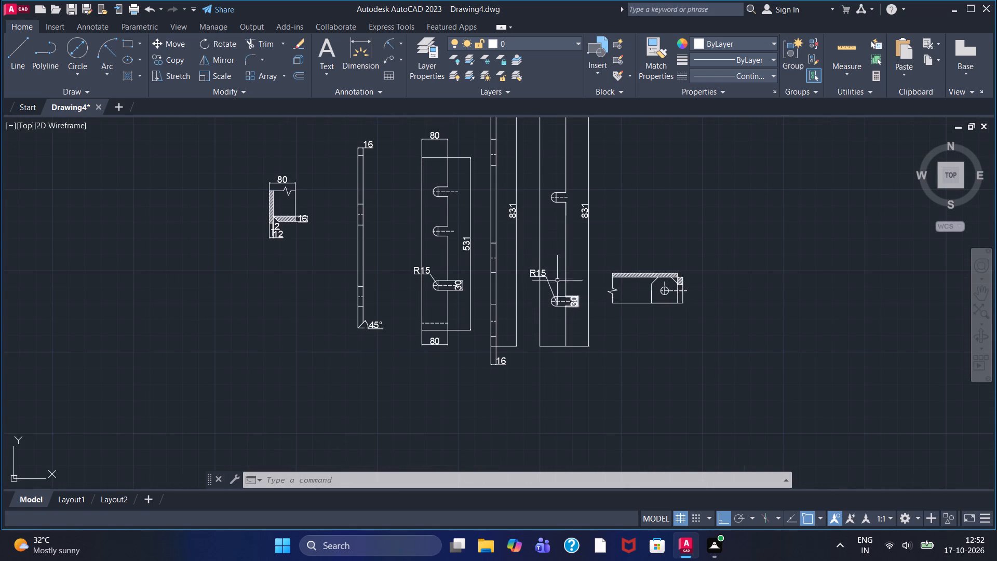
pyautogui.click(401, 44)
pyautogui.click(411, 71)
pyautogui.click(564, 343)
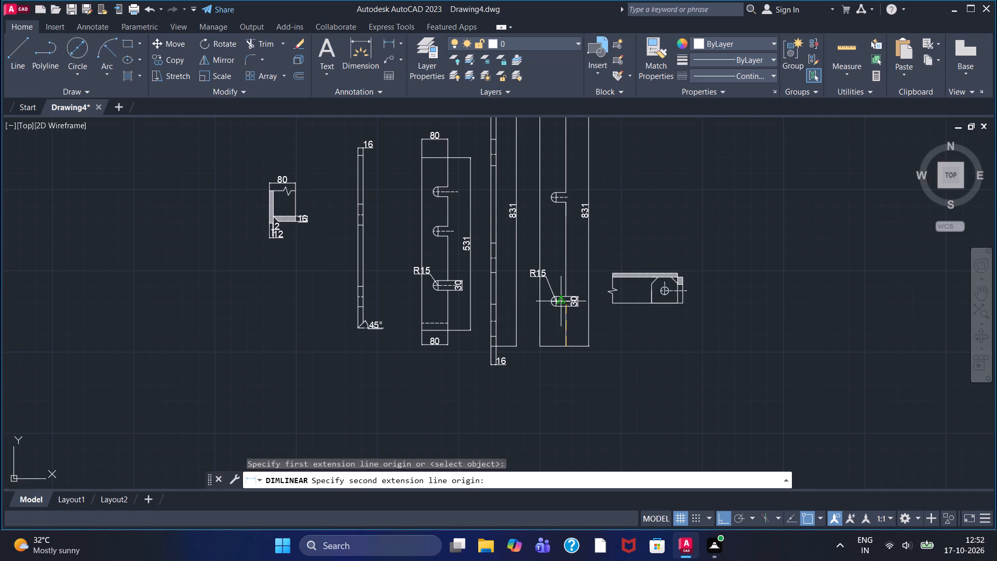
pyautogui.scroll(3, 564, 301)
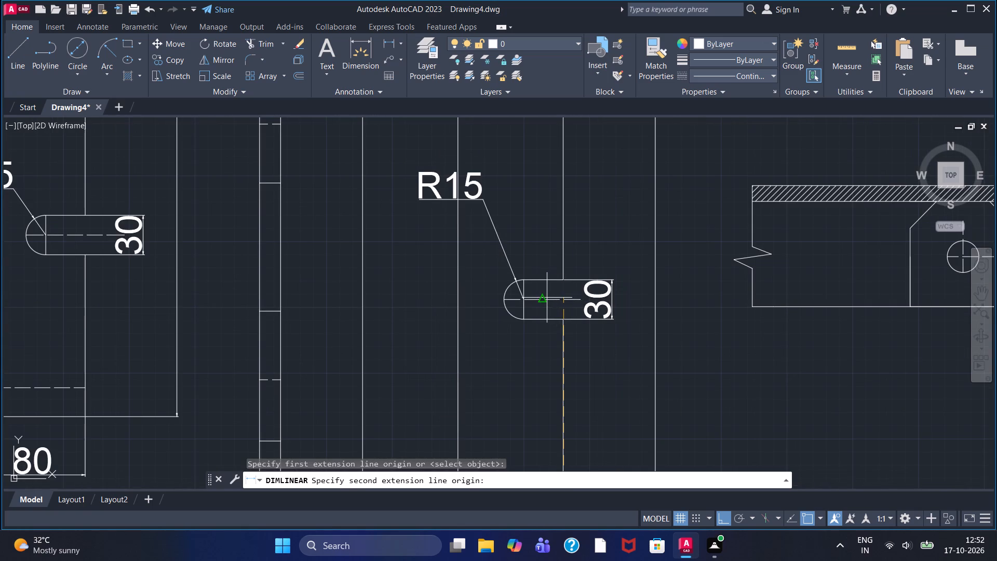
pyautogui.click(542, 298)
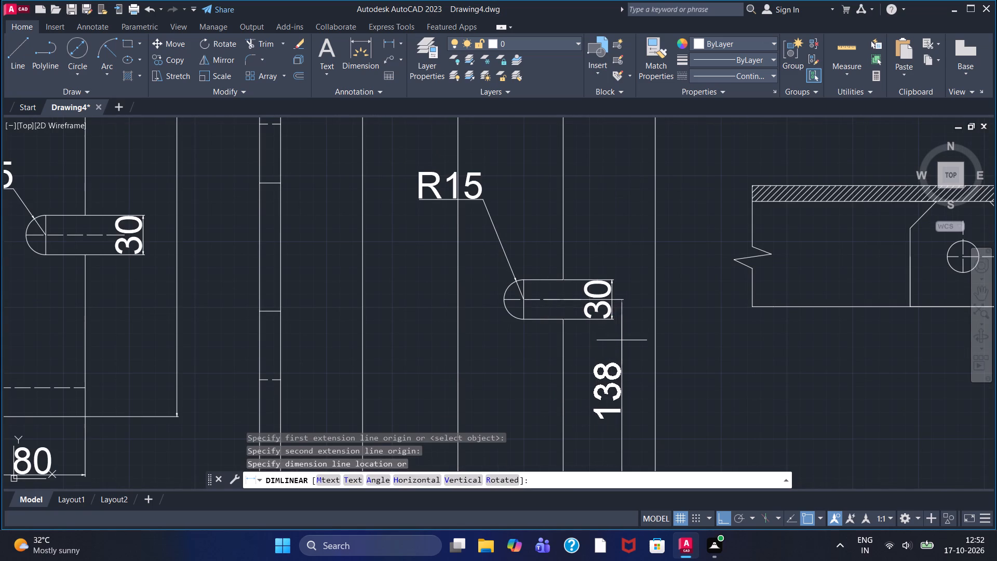
pyautogui.click(622, 340)
# Add a vertical linear dimension between the centrelines of the lowest and middle notches on the taller upright, in line with the one below.
pyautogui.scroll(-1, 596, 237)
pyautogui.moveTo(594, 222); pyautogui.dragTo(590, 249, button='middle')
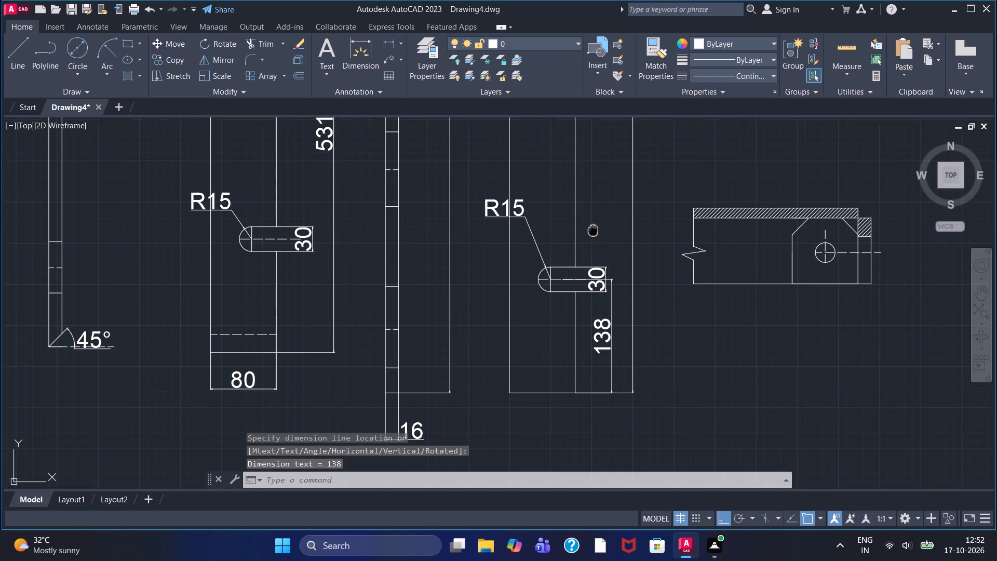
pyautogui.moveTo(590, 249); pyautogui.dragTo(580, 340, button='middle')
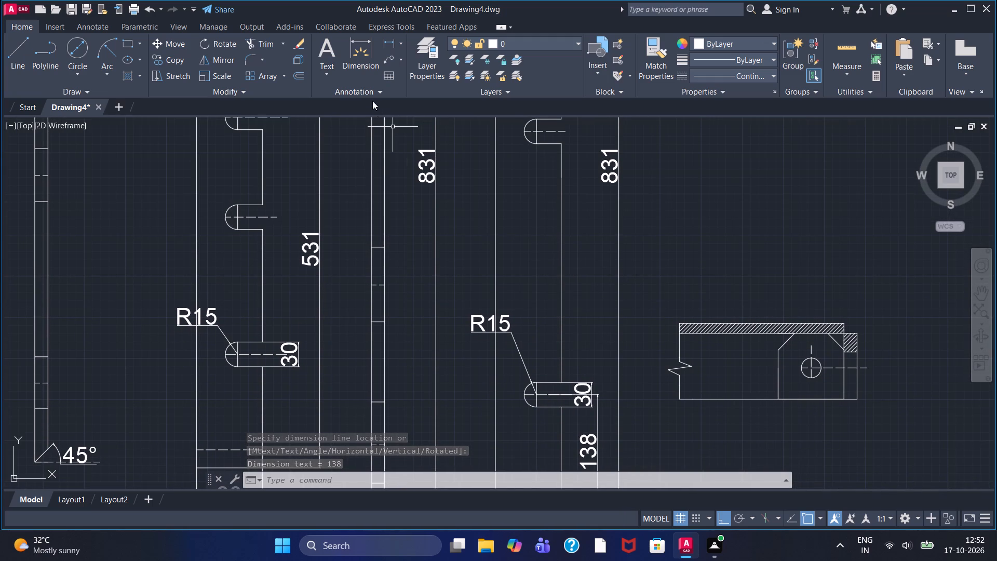
pyautogui.click(386, 42)
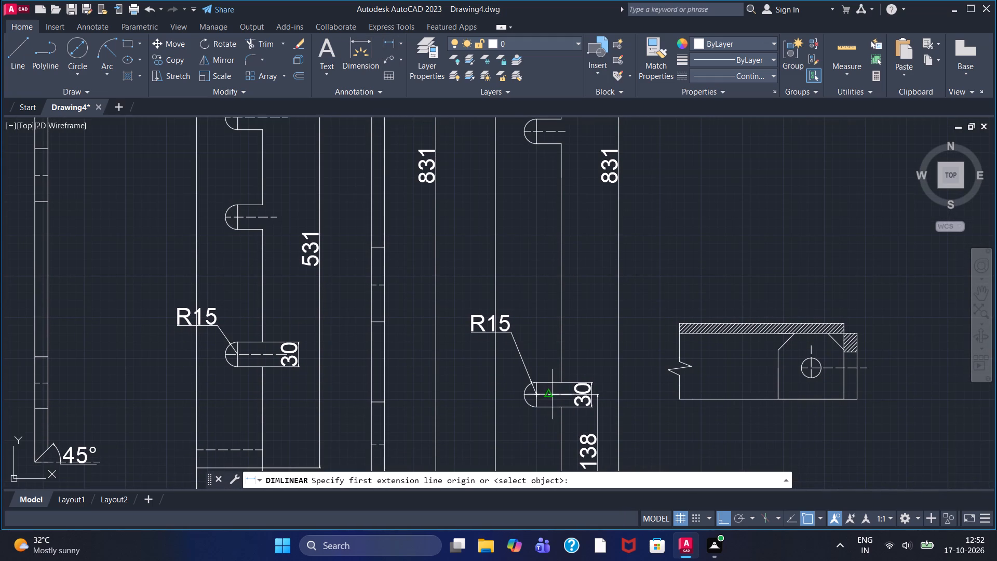
pyautogui.click(550, 394)
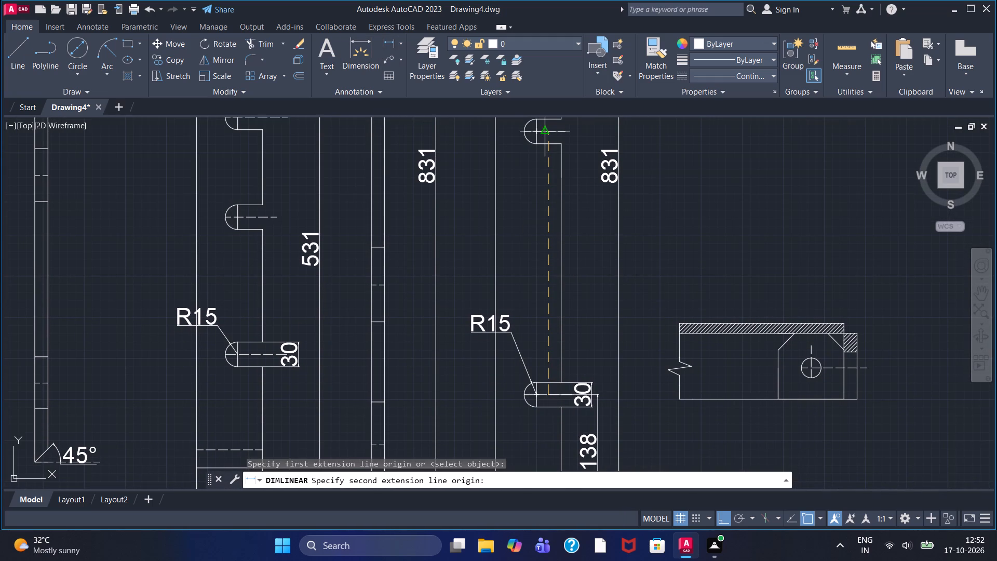
pyautogui.click(553, 130)
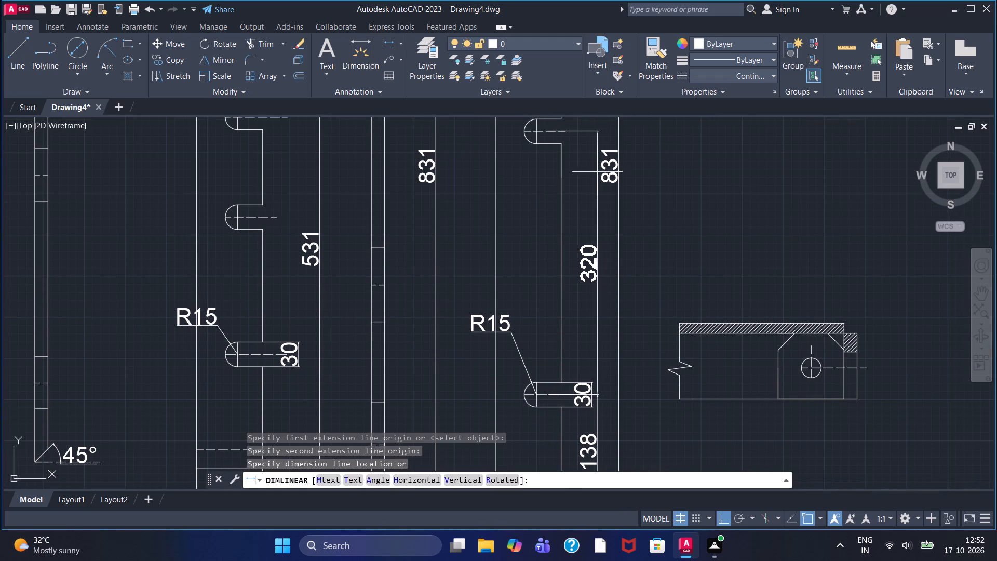
pyautogui.click(596, 172)
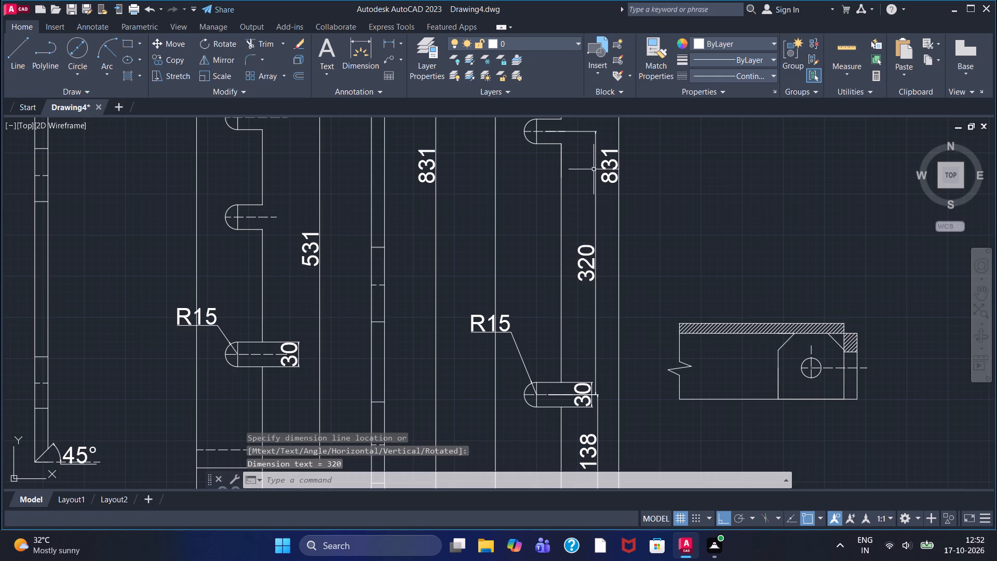
# Add a vertical linear dimension between the centrelines of the middle and top notches on the taller upright, continuing the same column.
pyautogui.moveTo(594, 169); pyautogui.dragTo(576, 458, button='middle')
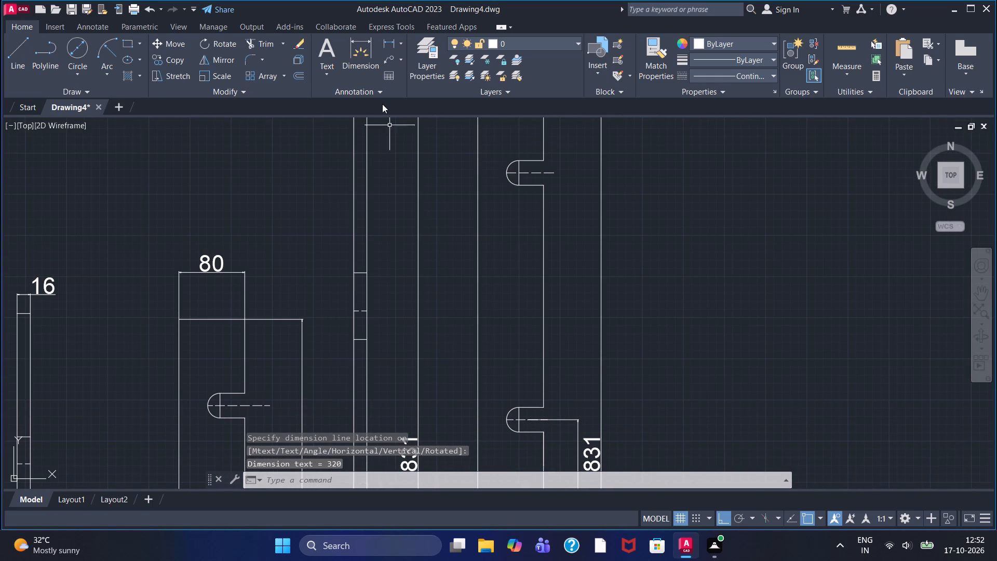
pyautogui.click(387, 41)
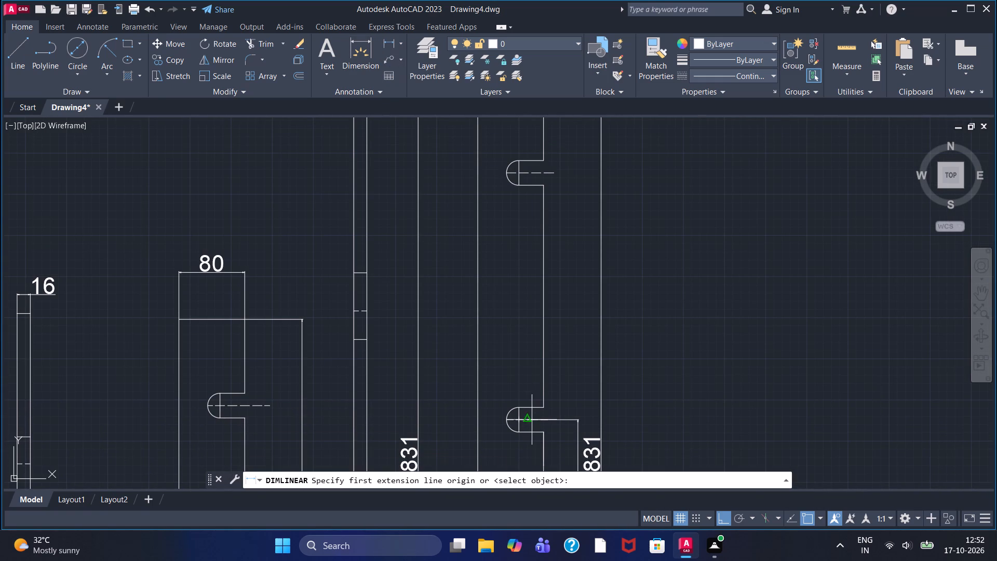
pyautogui.click(532, 420)
pyautogui.click(535, 173)
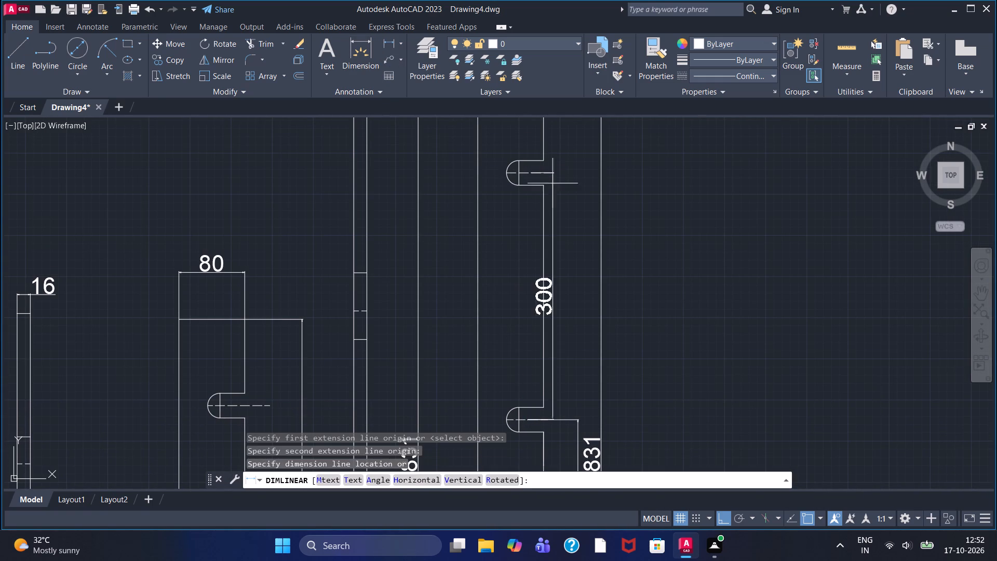
pyautogui.click(576, 207)
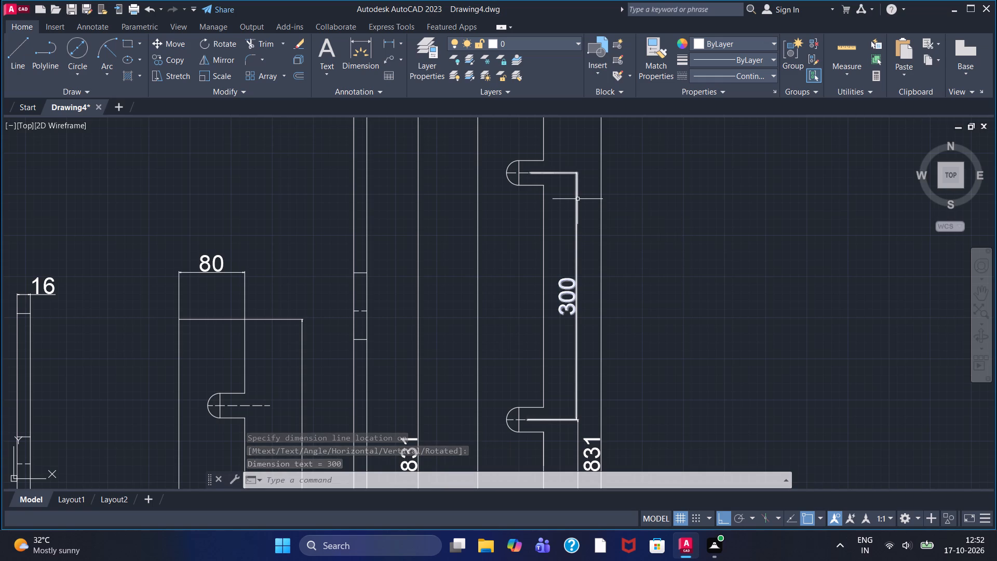
# Add a horizontal linear dimension above the taller three-notch upright for its width.
pyautogui.scroll(-1, 561, 179)
pyautogui.moveTo(561, 155); pyautogui.dragTo(562, 188, button='middle')
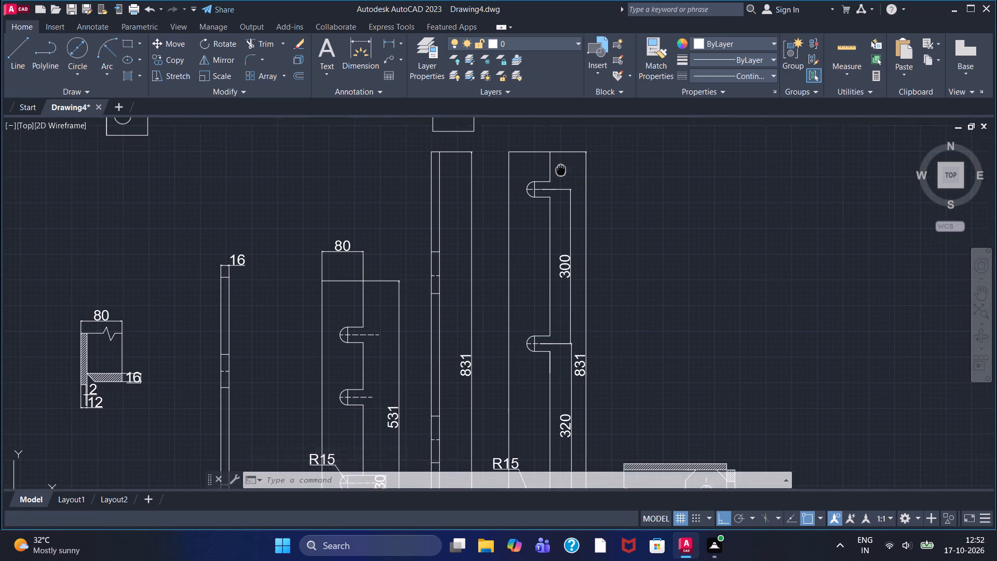
pyautogui.moveTo(562, 188); pyautogui.dragTo(567, 213, button='middle')
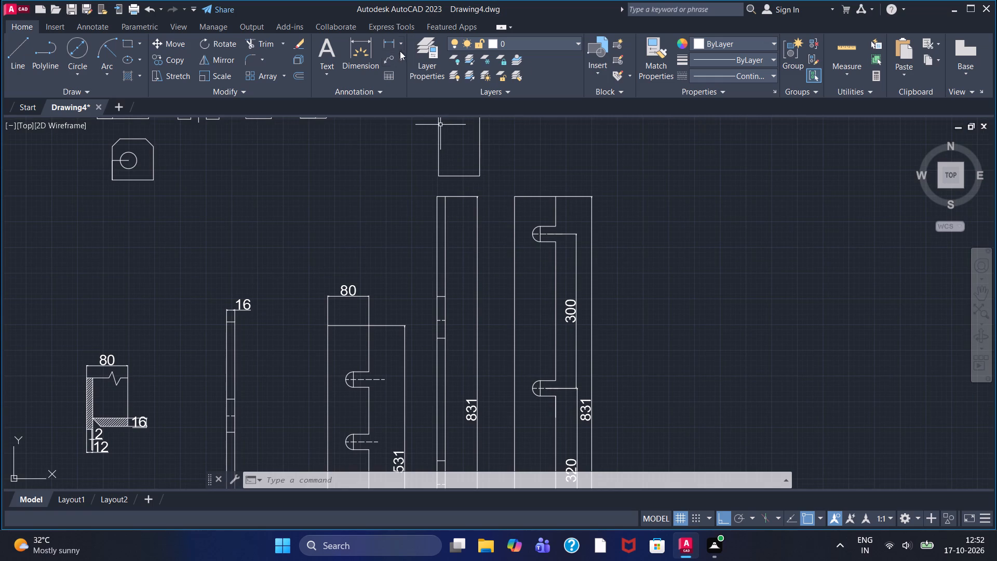
pyautogui.click(390, 41)
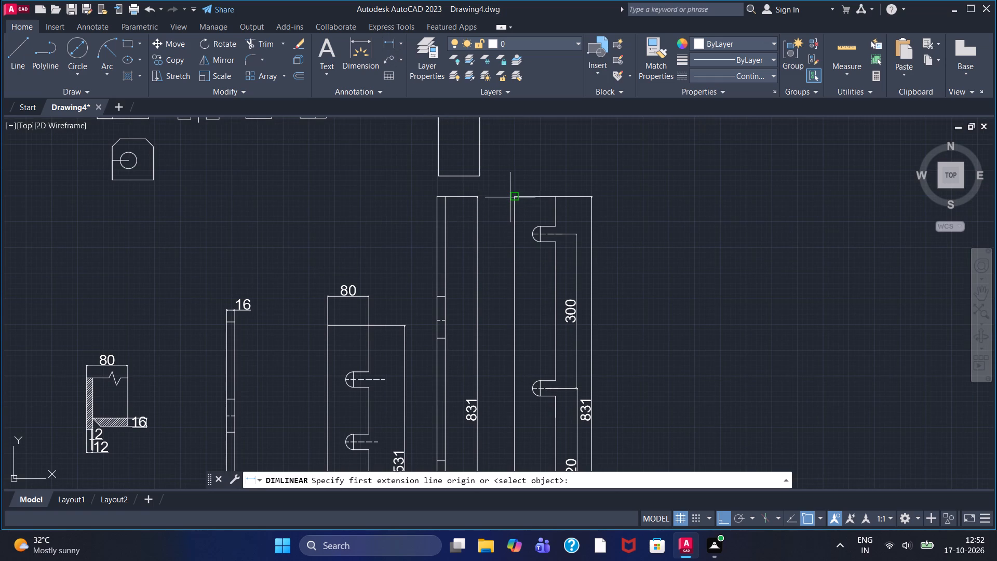
pyautogui.click(510, 197)
pyautogui.click(561, 195)
pyautogui.click(544, 176)
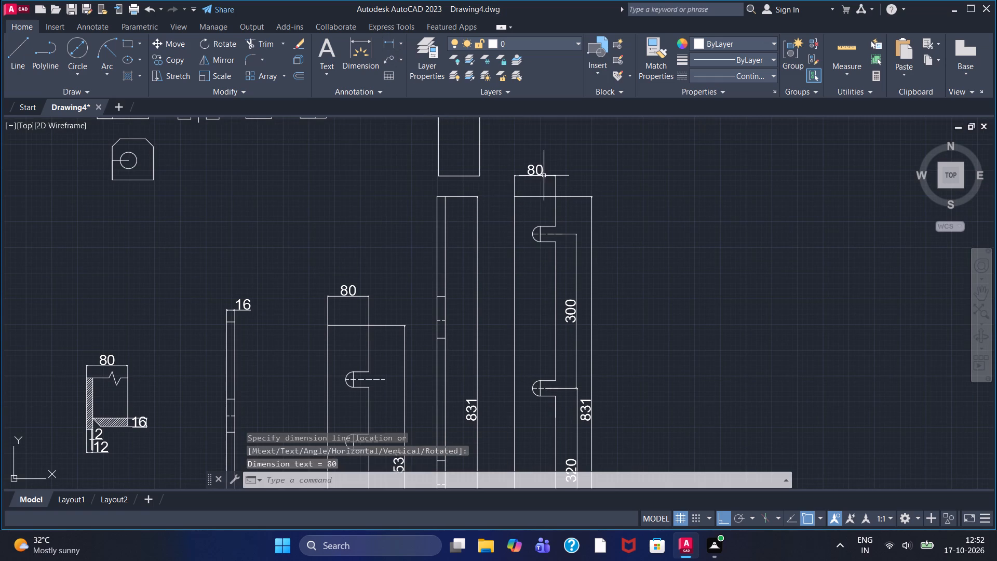
# Add a horizontal linear dimension below the chamfered plate with the hole in the hatched section detail for the plate's width.
pyautogui.scroll(-1, 742, 290)
pyautogui.moveTo(669, 323); pyautogui.dragTo(641, 255, button='middle')
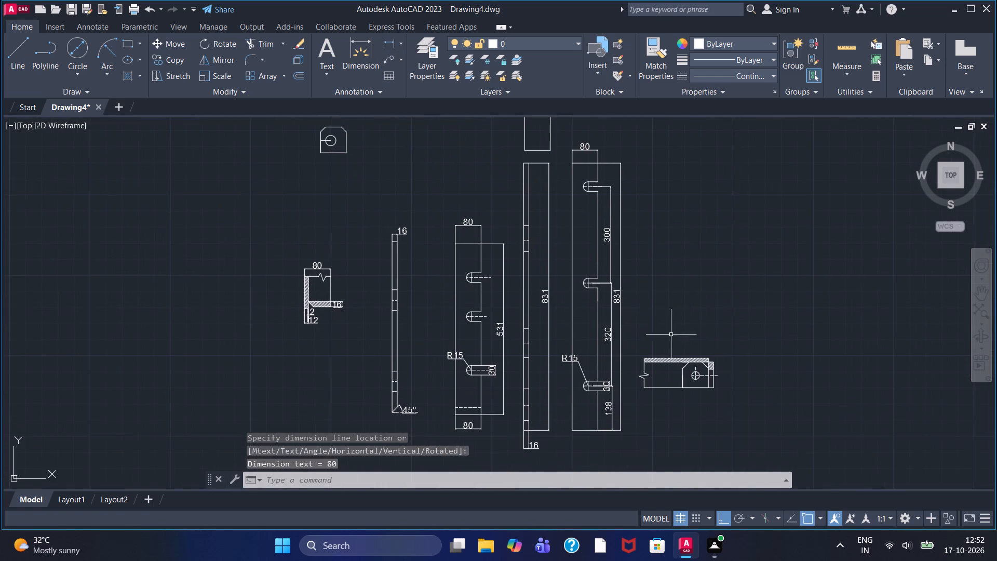
pyautogui.moveTo(682, 338); pyautogui.dragTo(645, 264, button='middle')
pyautogui.scroll(3, 645, 280)
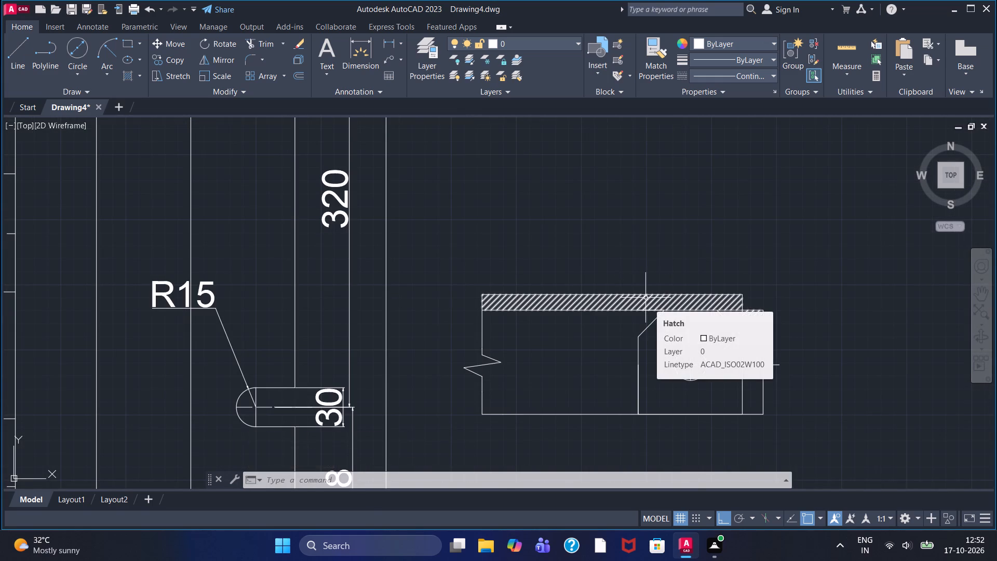
pyautogui.click(388, 45)
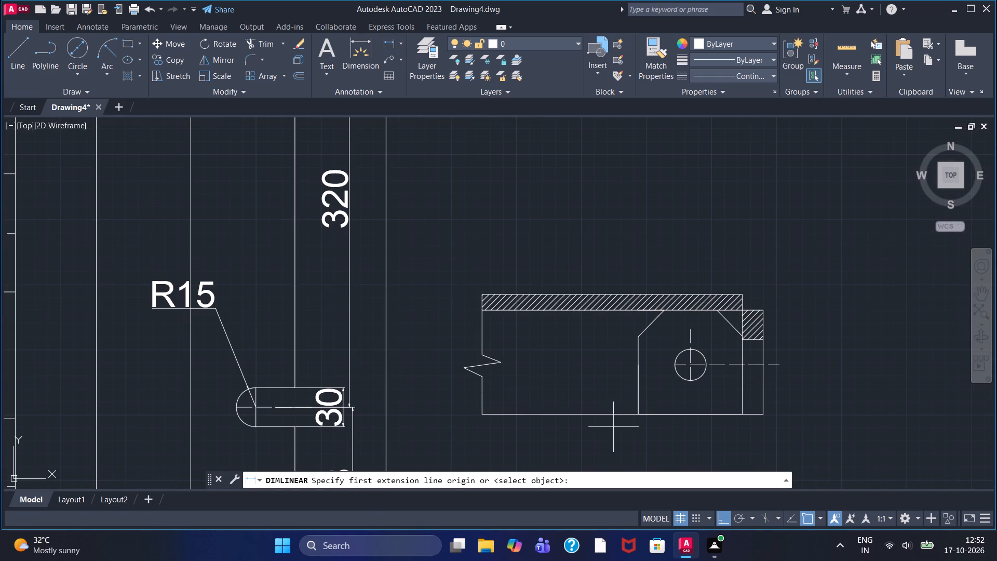
pyautogui.click(639, 416)
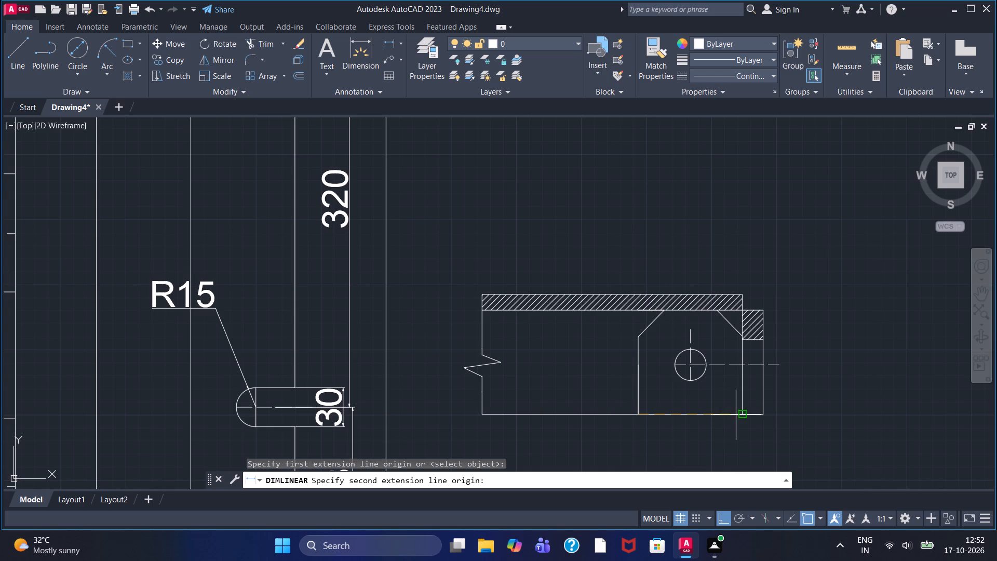
pyautogui.click(742, 416)
pyautogui.click(707, 446)
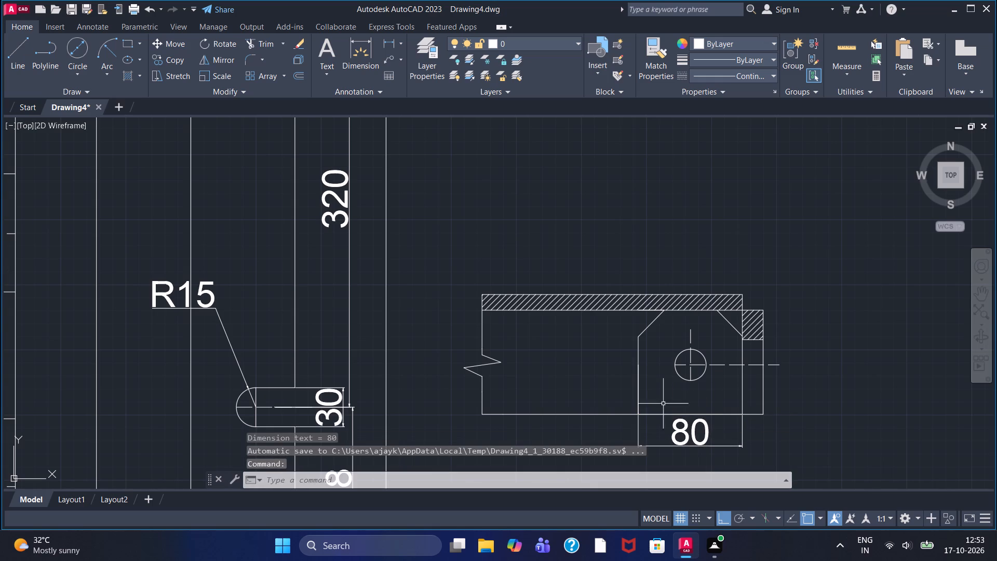
# Add a horizontal linear dimension for the thickness of the end strip beside the chamfered plate, aligned with the plate's width dimension.
pyautogui.click(387, 39)
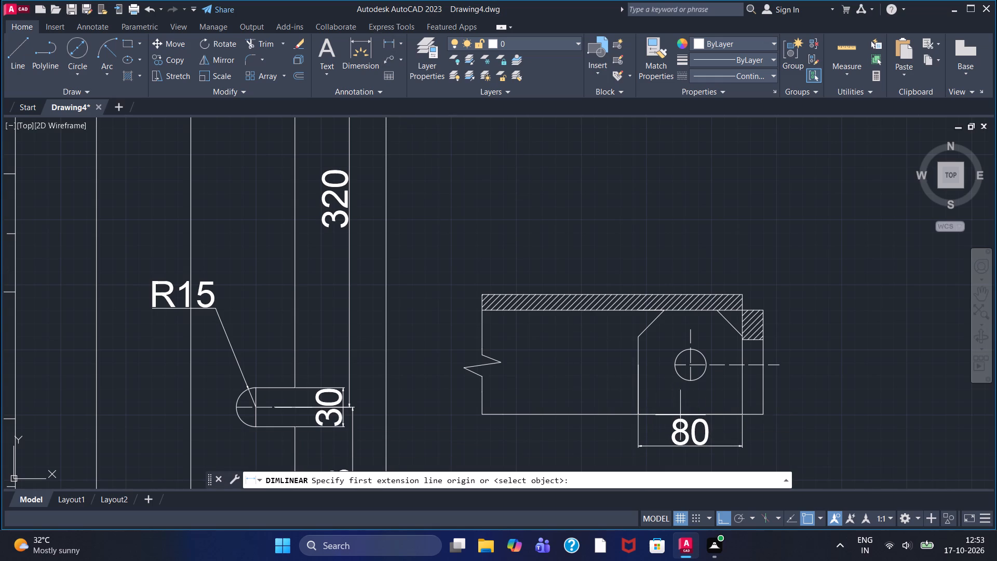
pyautogui.click(742, 416)
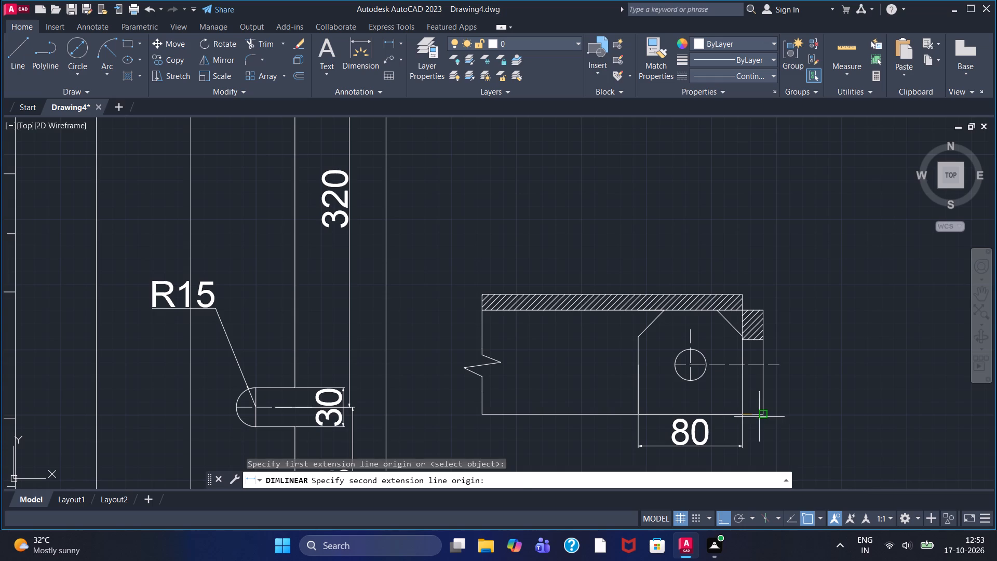
pyautogui.click(760, 417)
pyautogui.click(758, 446)
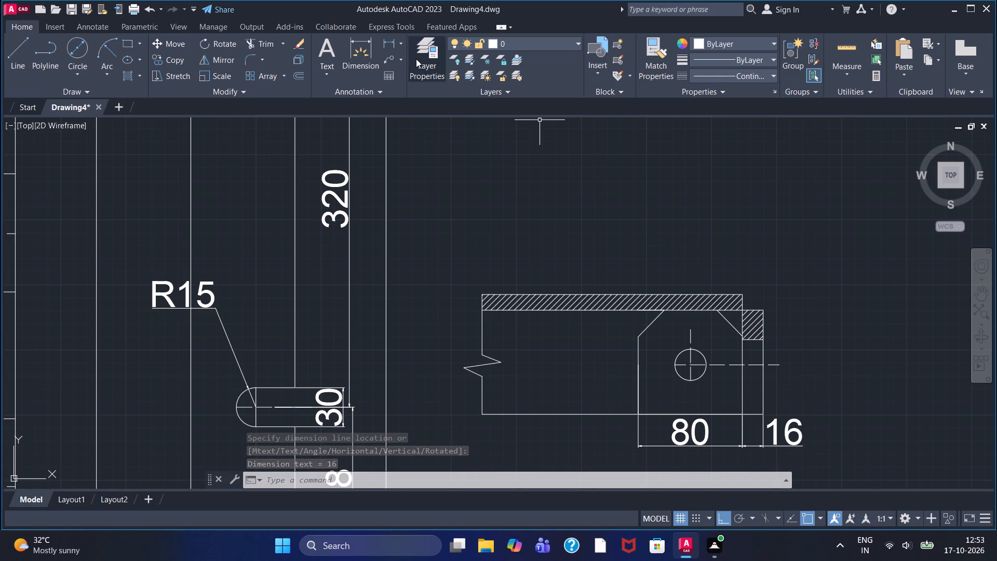
# Add a vertical linear dimension from the section detail's bottom edge to the hole's centreline, placed outside the end strip.
pyautogui.click(389, 44)
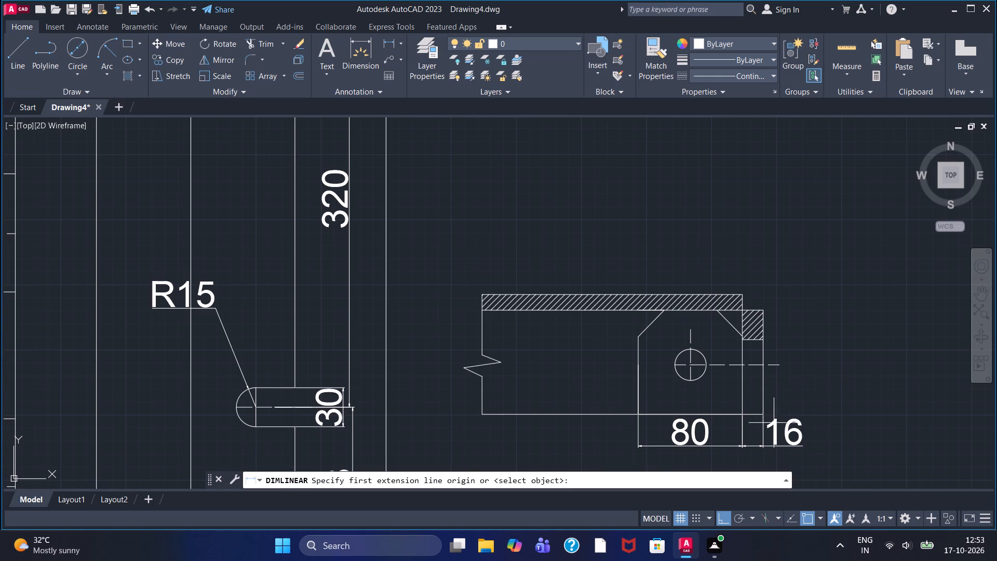
pyautogui.click(760, 415)
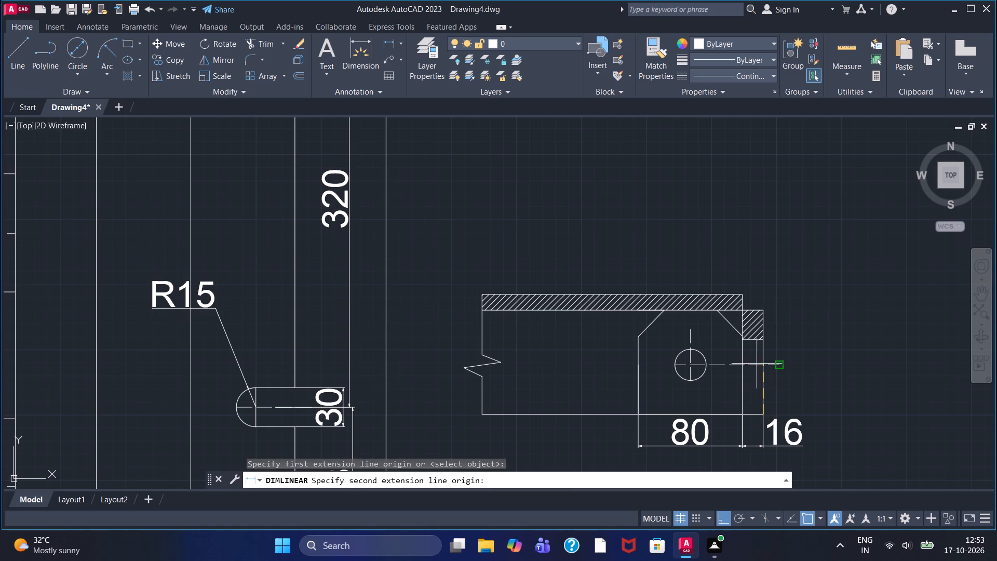
pyautogui.click(774, 367)
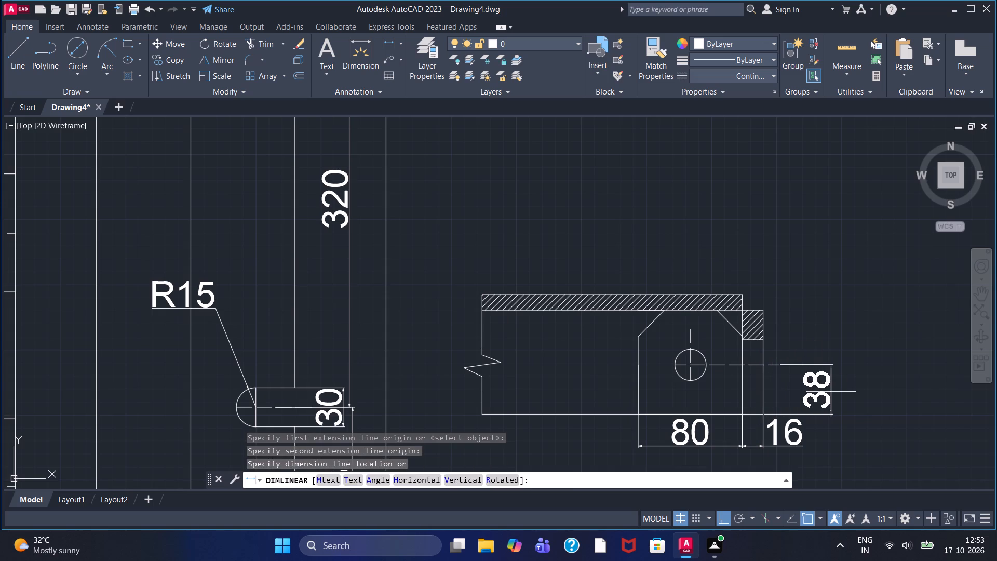
pyautogui.click(831, 392)
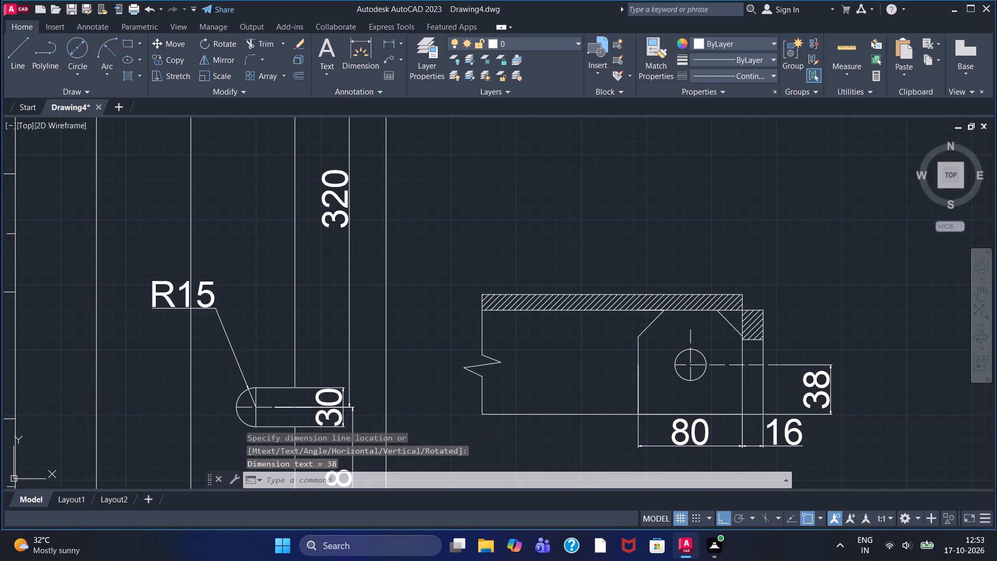
# Add a vertical linear dimension for the end strip's full height, placed outside the hole-centre dimension.
pyautogui.click(392, 46)
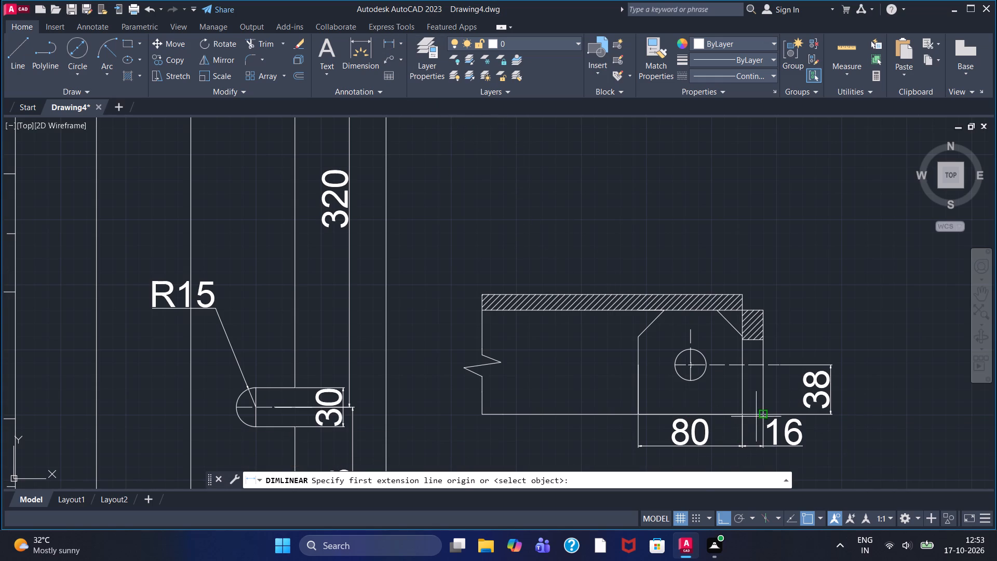
pyautogui.click(763, 413)
pyautogui.click(762, 309)
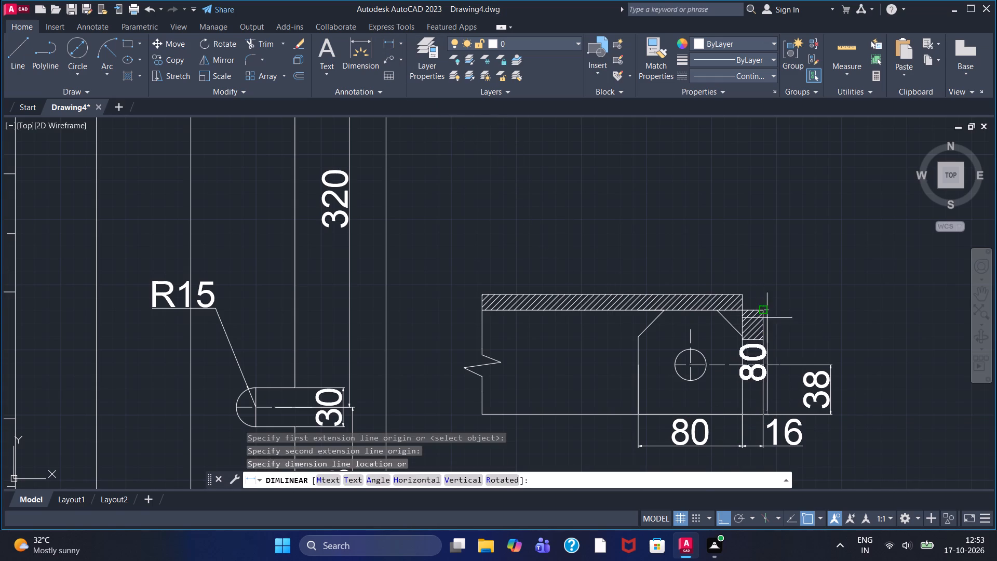
pyautogui.click(878, 363)
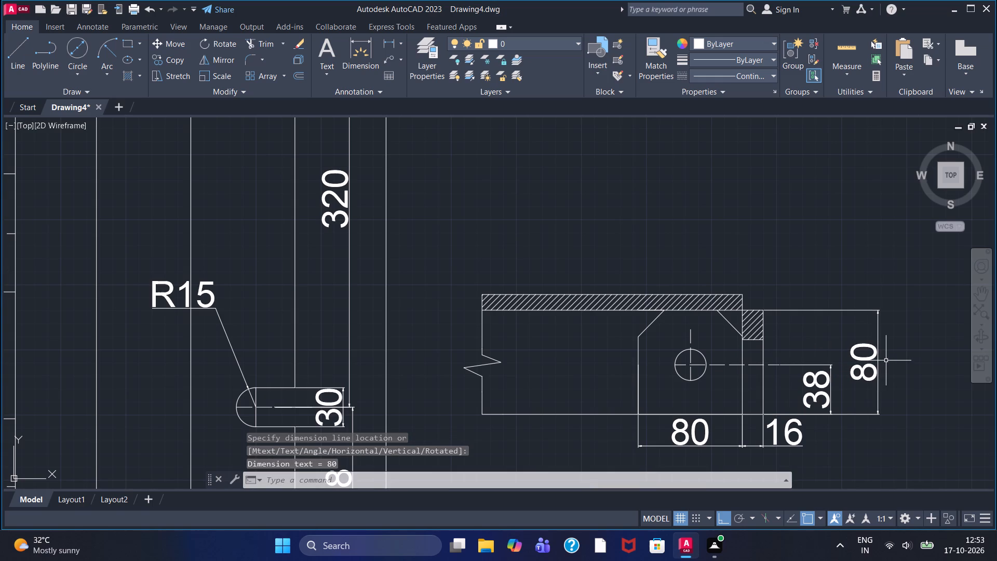
# Add a vertical linear dimension for the hatched top plate's thickness in the section detail, placed above the end strip's height dimension.
pyautogui.click(392, 40)
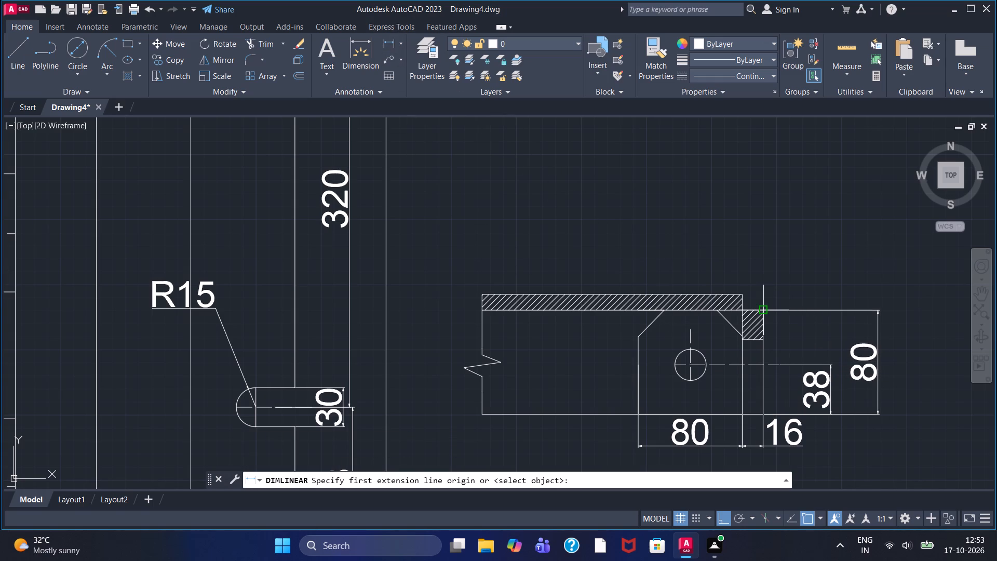
pyautogui.click(739, 309)
pyautogui.click(739, 292)
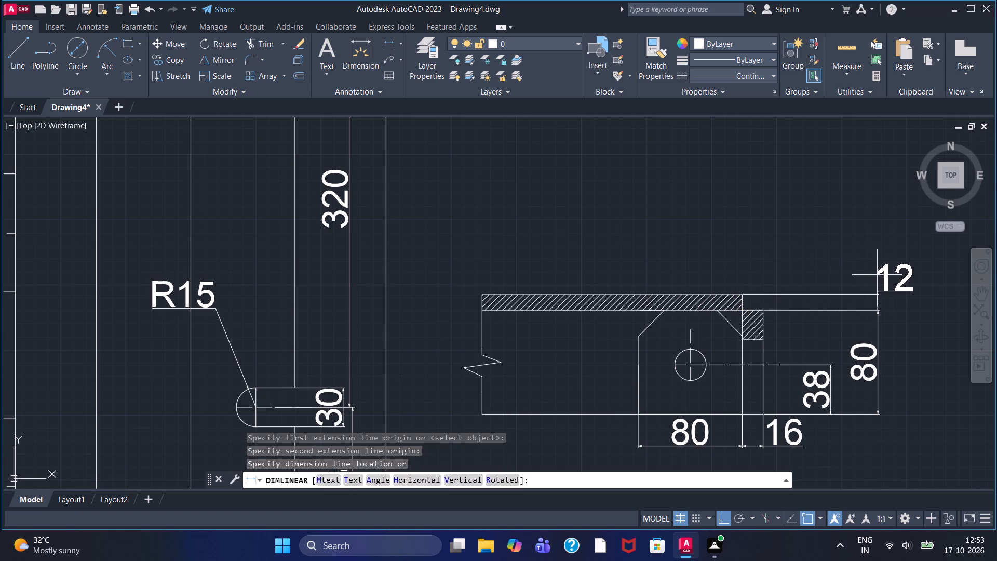
pyautogui.click(815, 272)
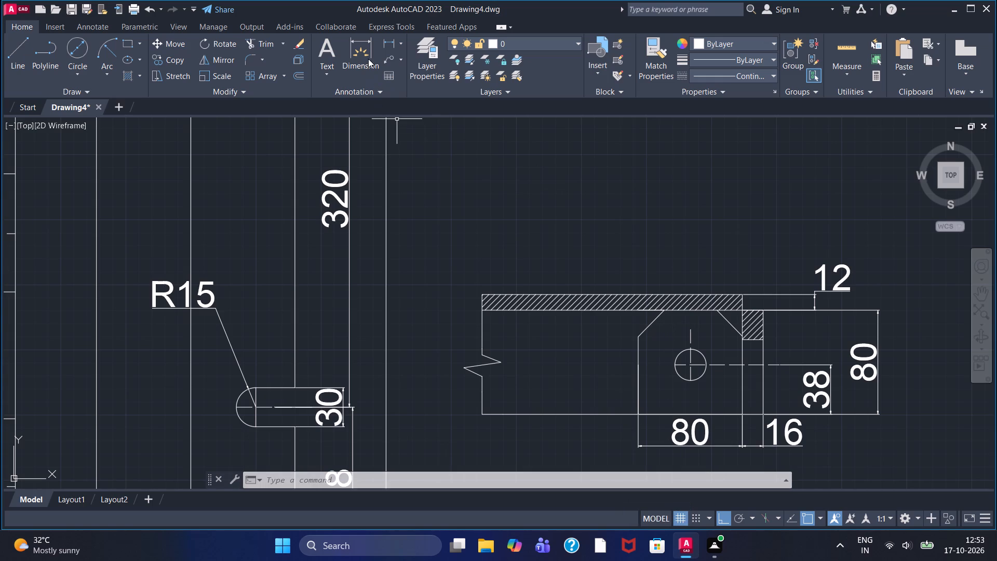
# Add a horizontal linear dimension above the section detail from the hole's centre to the chamfered plate's edge beside the end strip.
pyautogui.click(385, 41)
pyautogui.click(739, 312)
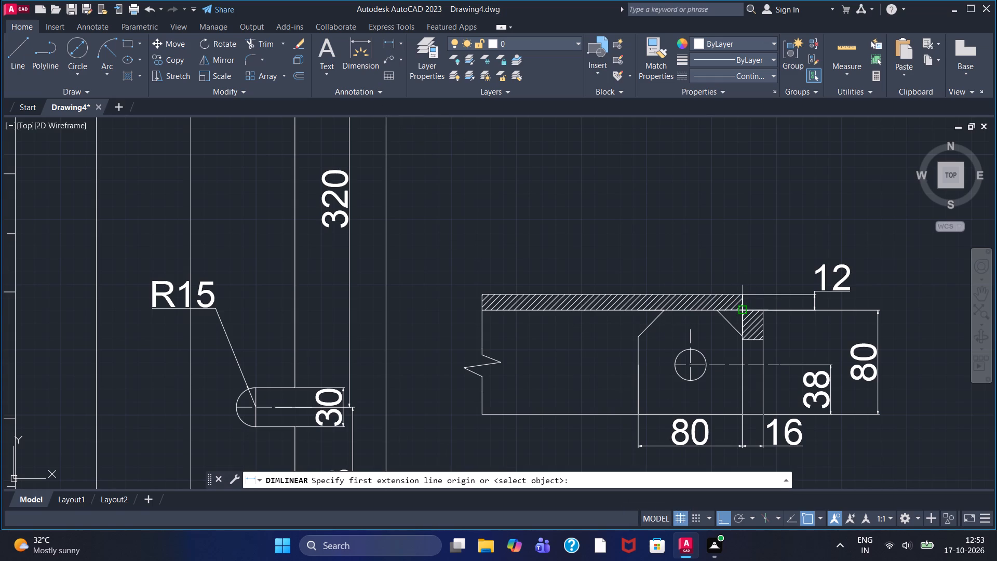
pyautogui.click(690, 365)
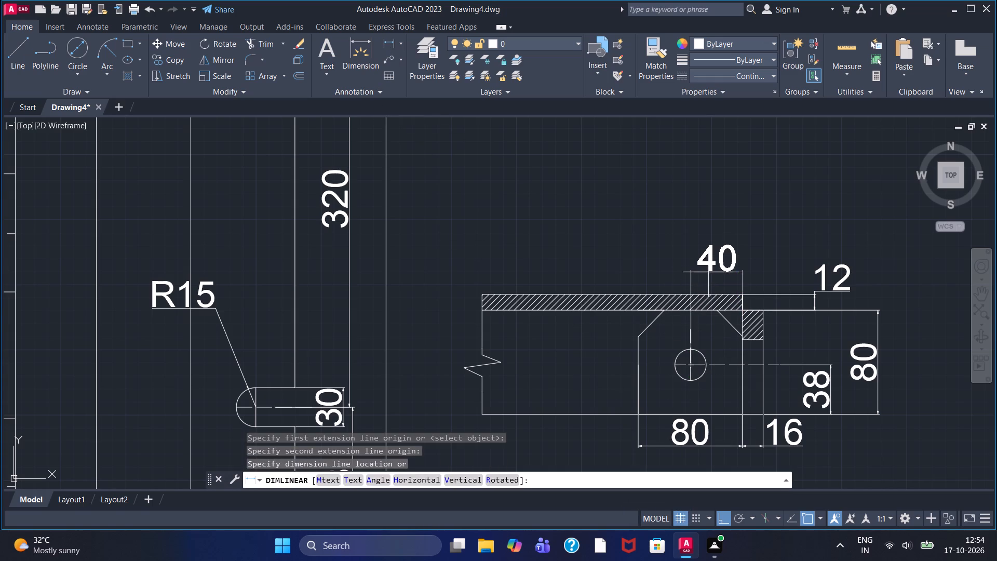
pyautogui.click(709, 257)
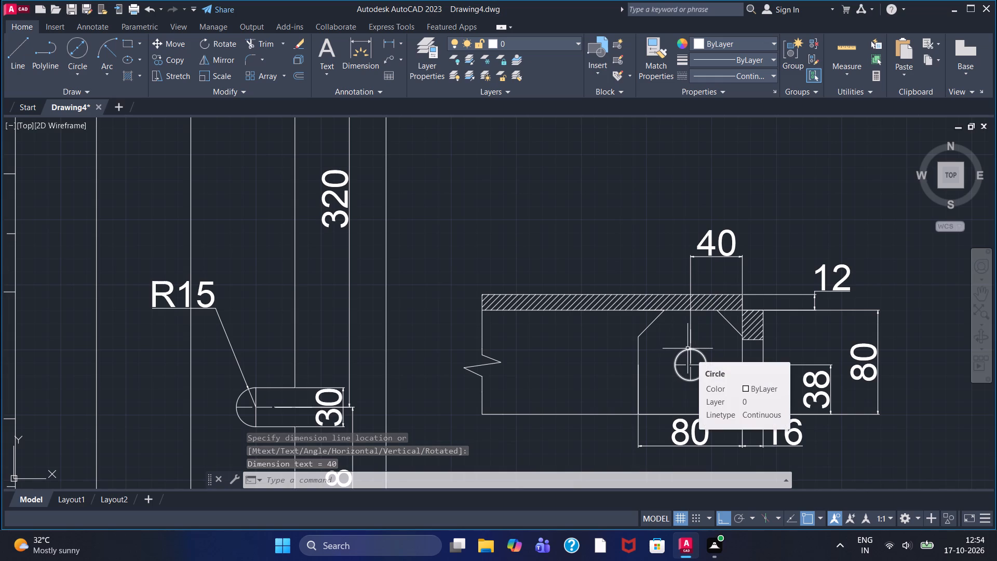
# Add a horizontal linear dimension for the overall width below the single chamfered plate under the row of small plates.
pyautogui.scroll(2, 483, 259)
pyautogui.scroll(-3, 479, 243)
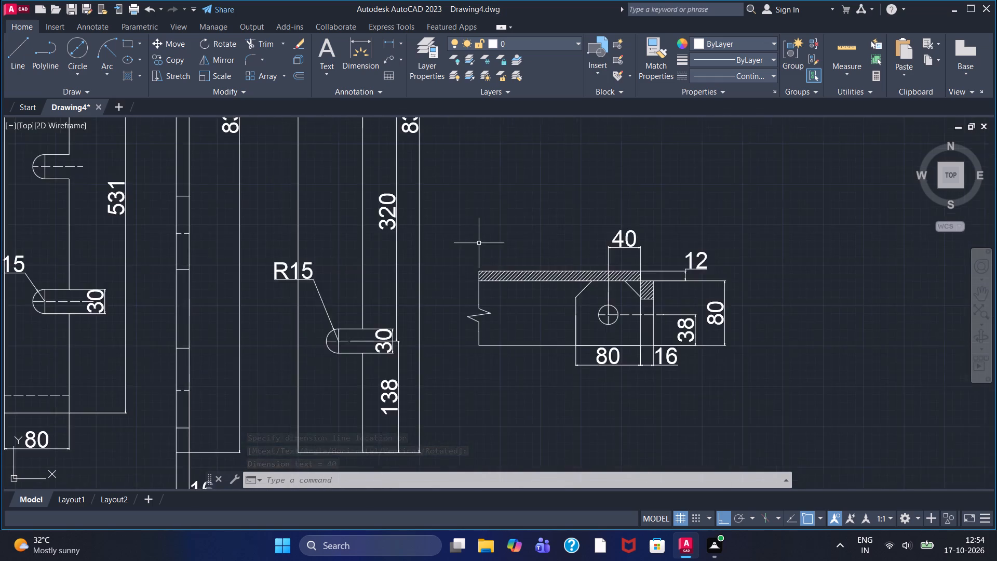
pyautogui.scroll(-2, 476, 202)
pyautogui.moveTo(490, 179); pyautogui.dragTo(601, 405, button='middle')
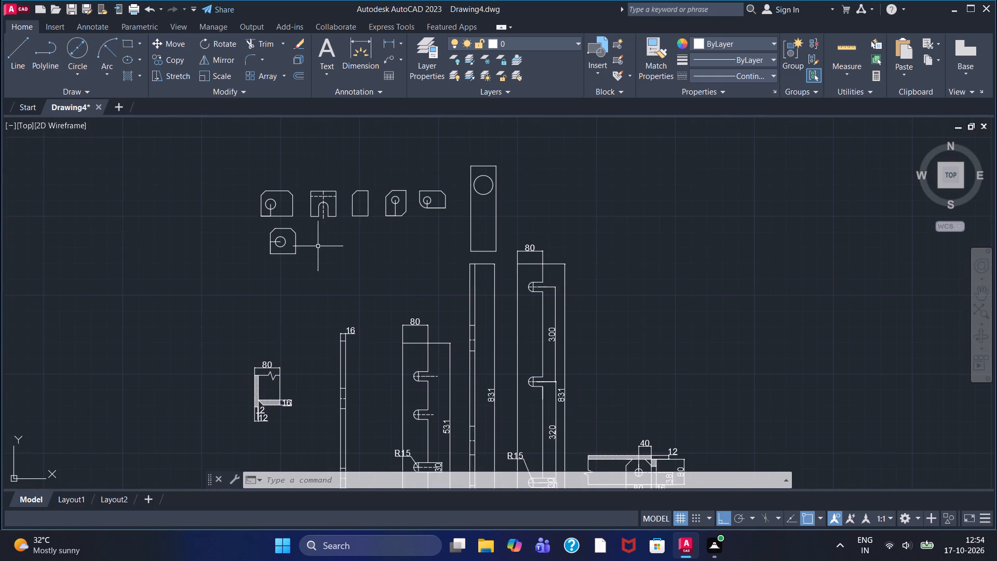
pyautogui.scroll(2, 271, 233)
pyautogui.moveTo(353, 252); pyautogui.dragTo(373, 316, button='middle')
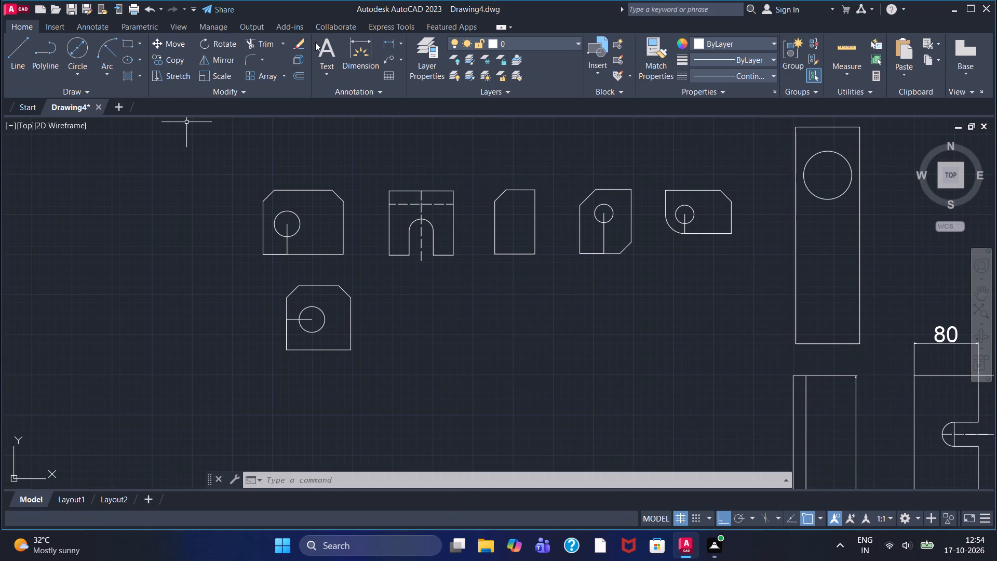
pyautogui.click(393, 43)
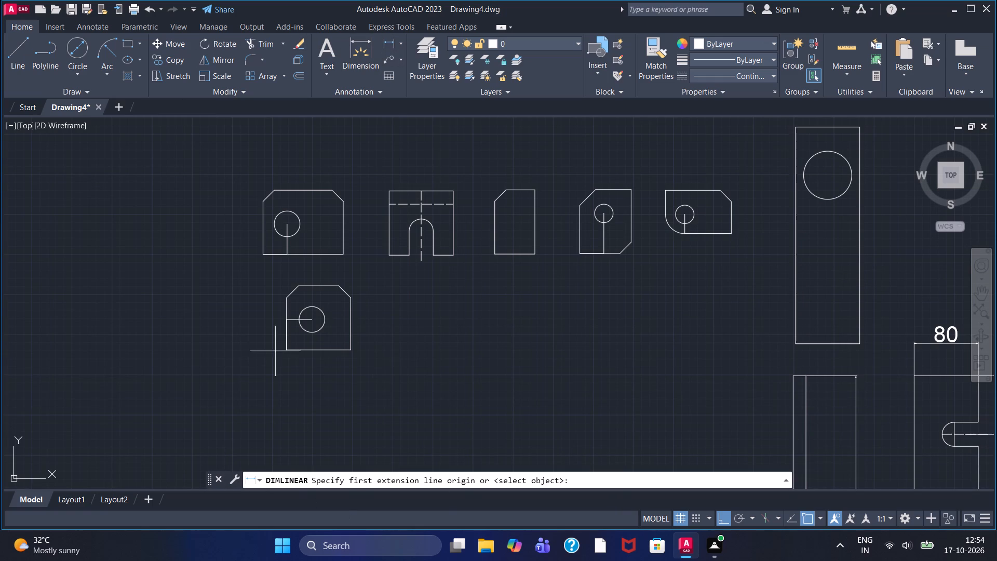
pyautogui.click(286, 346)
pyautogui.click(350, 351)
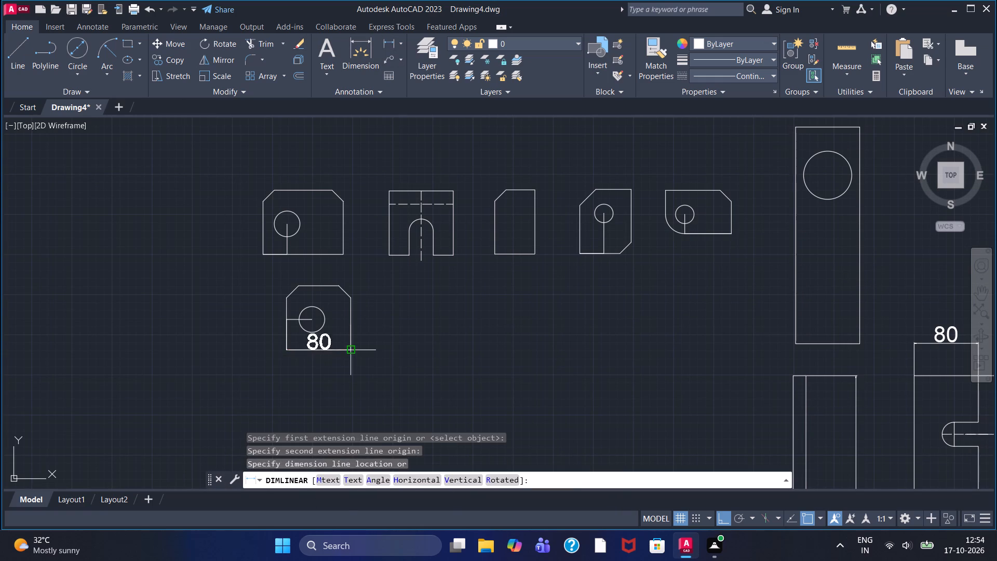
pyautogui.click(327, 371)
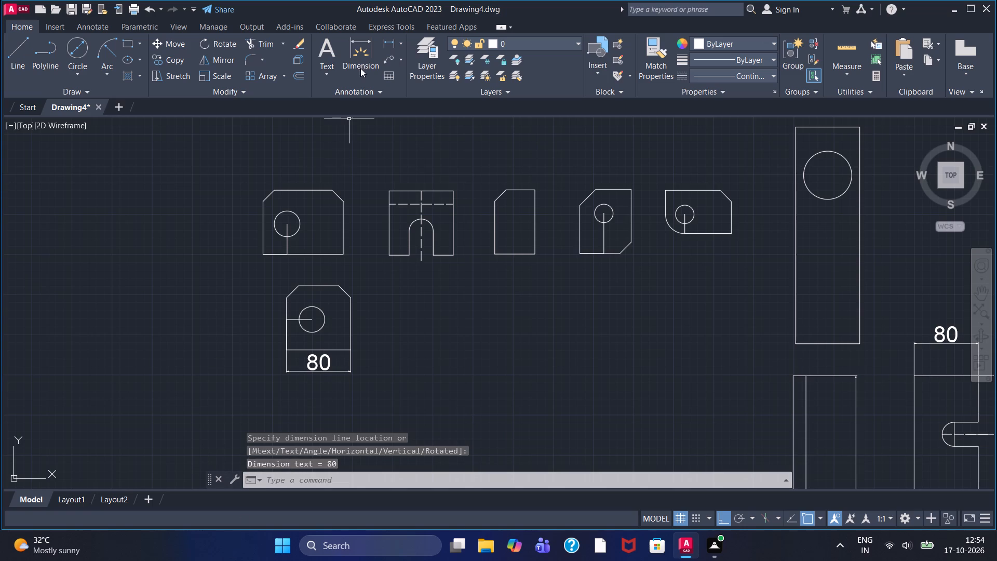
# Add a vertical linear dimension from the lower chamfered plate's bottom edge to its hole centre, placed left of the plate.
pyautogui.click(389, 46)
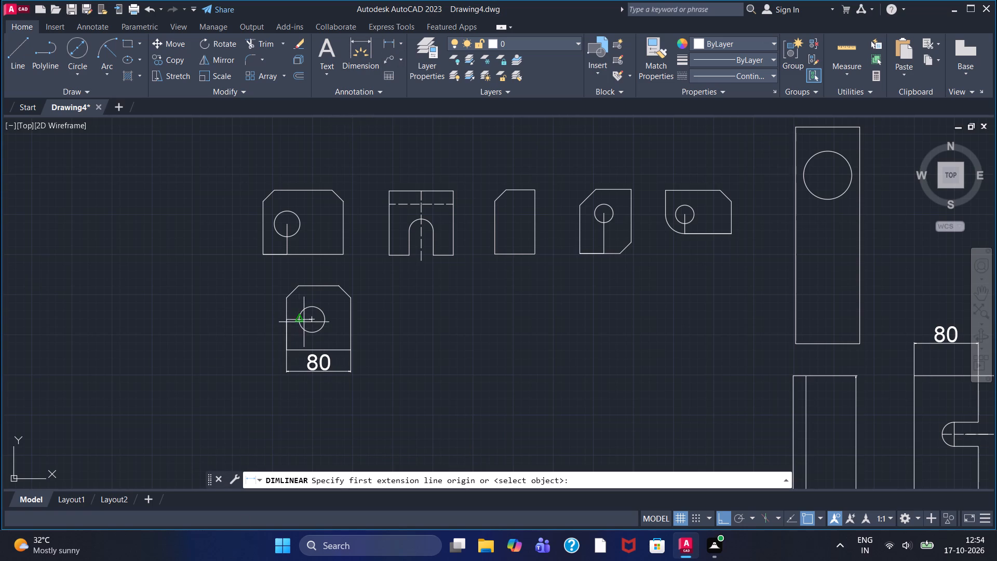
pyautogui.click(314, 321)
pyautogui.click(285, 348)
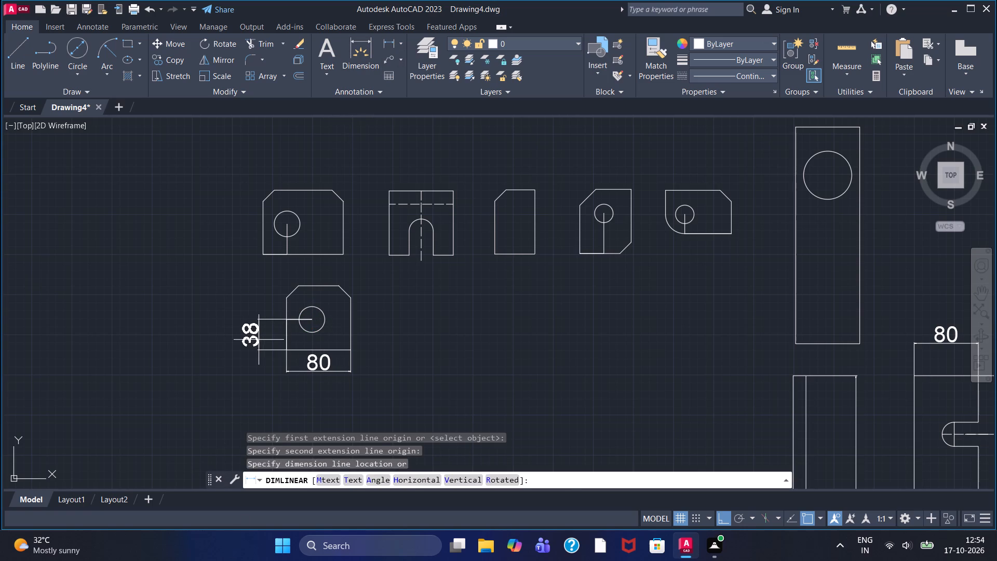
pyautogui.click(259, 340)
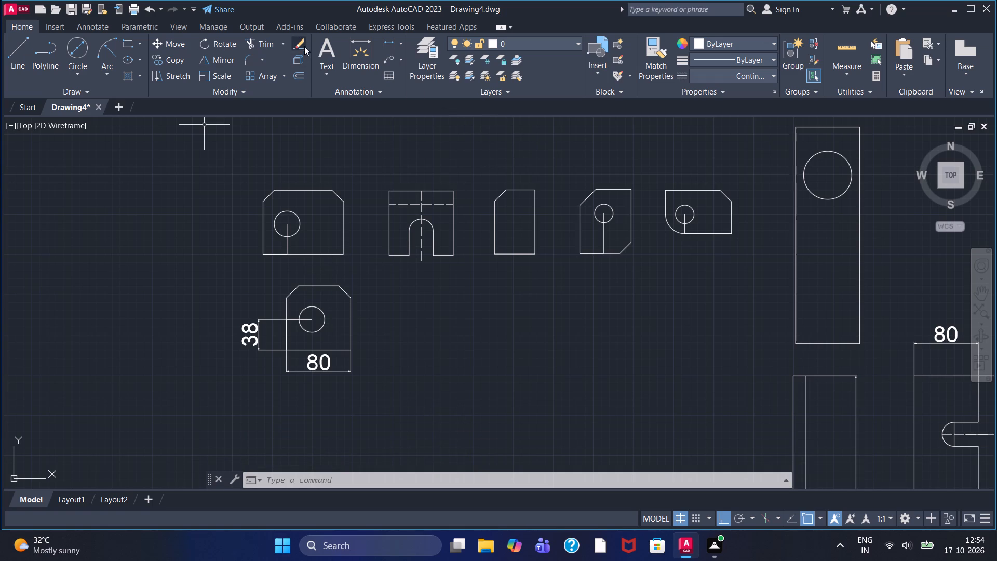
# Add a horizontal linear dimension above the lower chamfered plate from its left edge to the hole's centre.
pyautogui.click(391, 37)
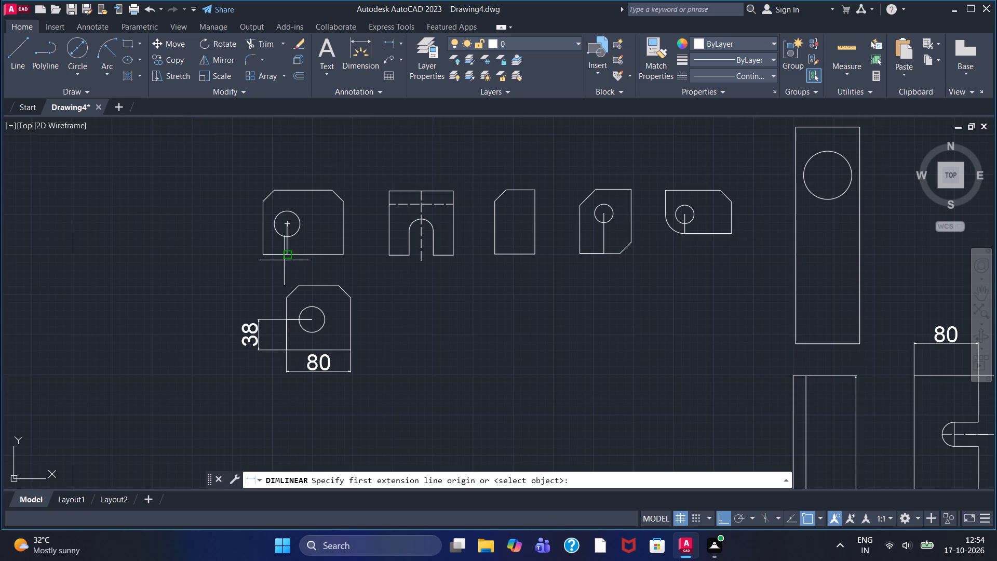
pyautogui.click(310, 321)
pyautogui.click(287, 305)
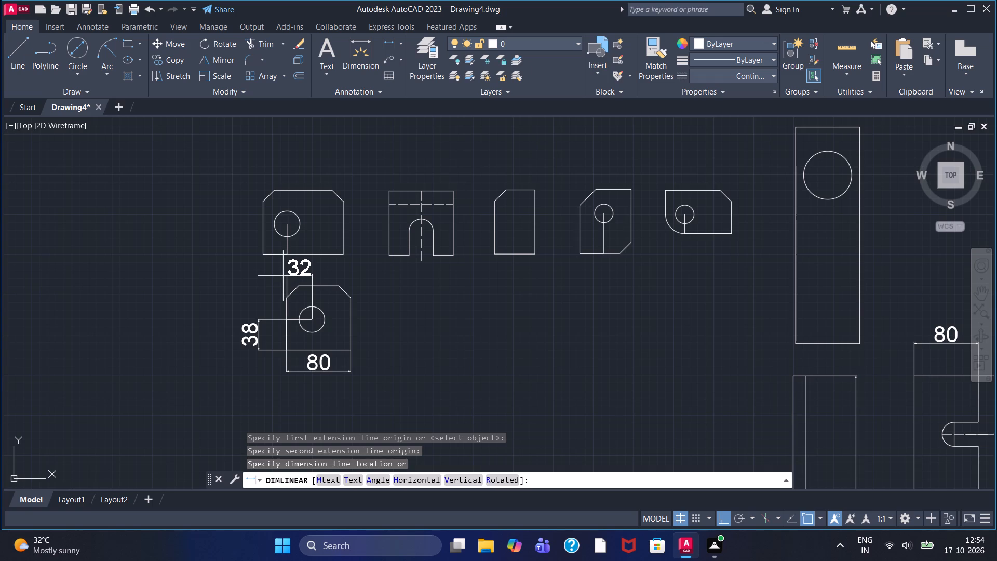
pyautogui.click(283, 279)
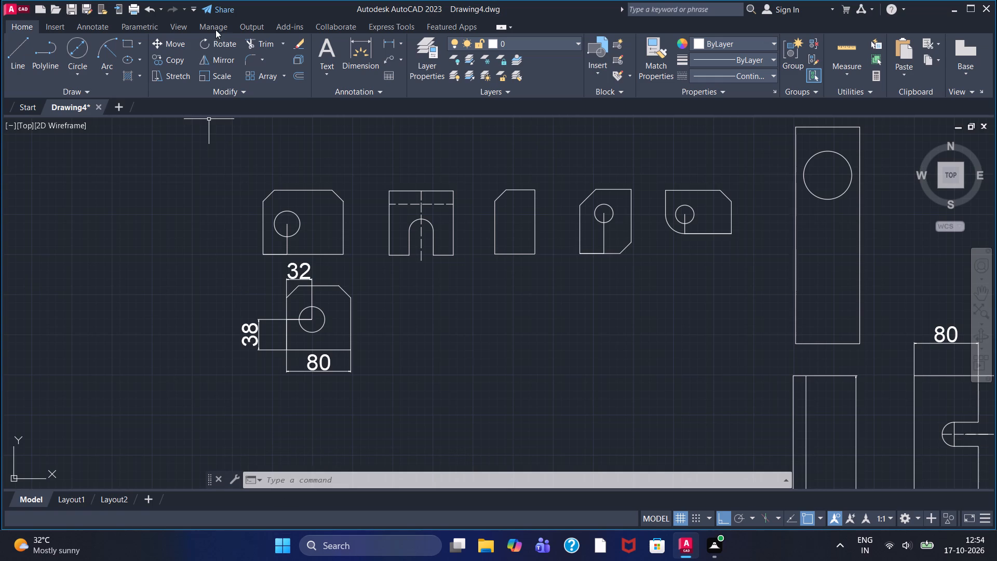
# Add a vertical linear dimension for the lower chamfered plate's full height, placed right of the plate.
pyautogui.click(390, 41)
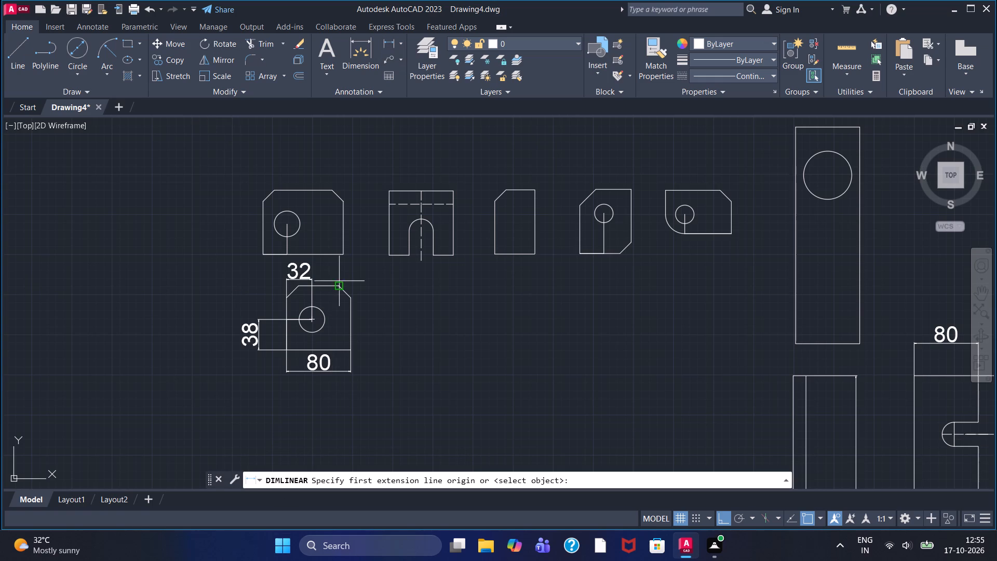
pyautogui.click(340, 286)
pyautogui.click(348, 342)
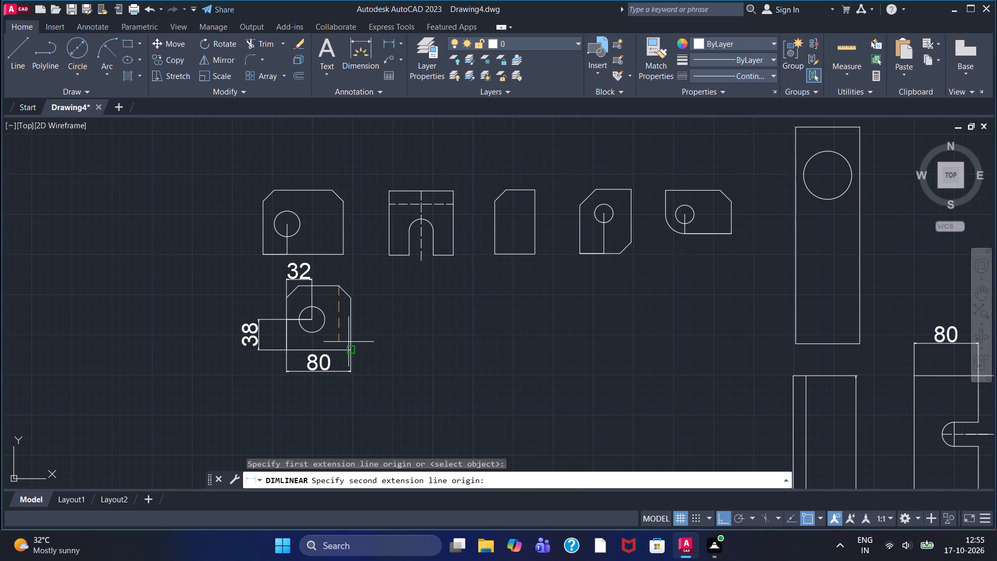
pyautogui.click(395, 331)
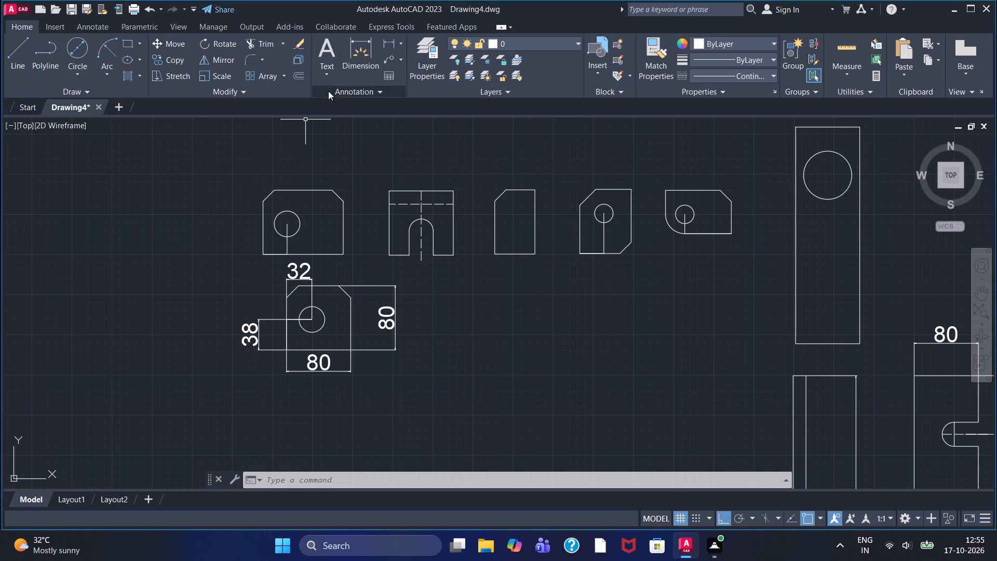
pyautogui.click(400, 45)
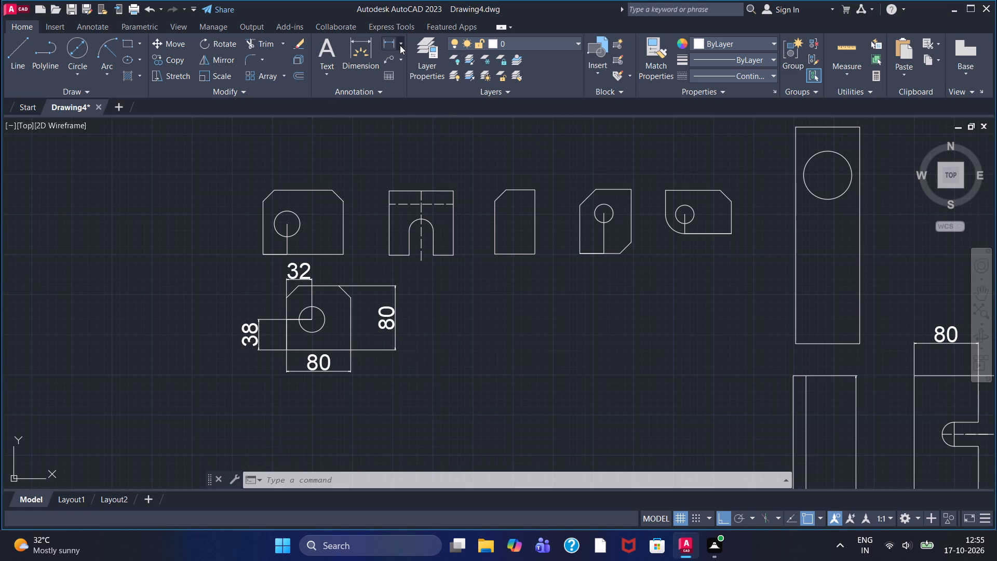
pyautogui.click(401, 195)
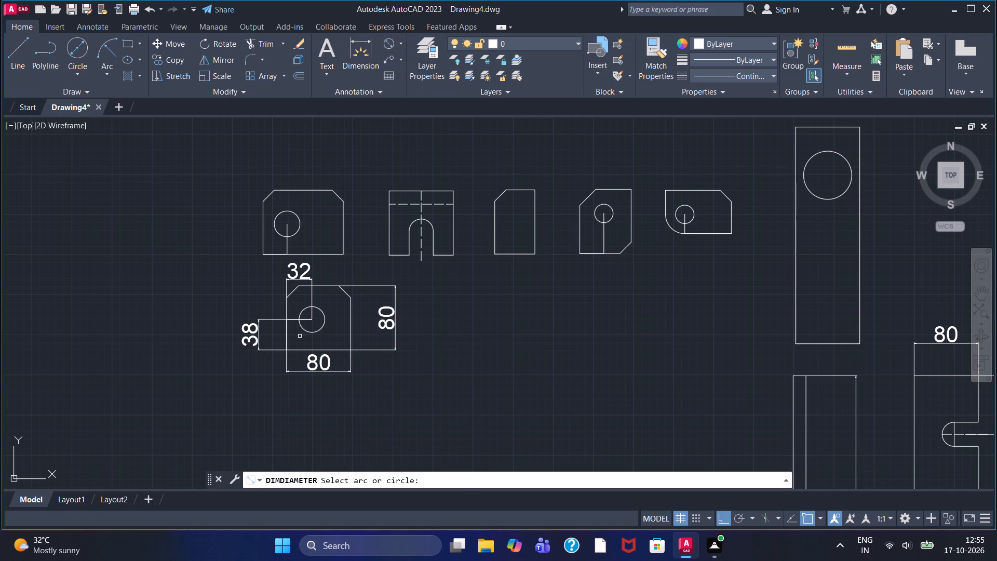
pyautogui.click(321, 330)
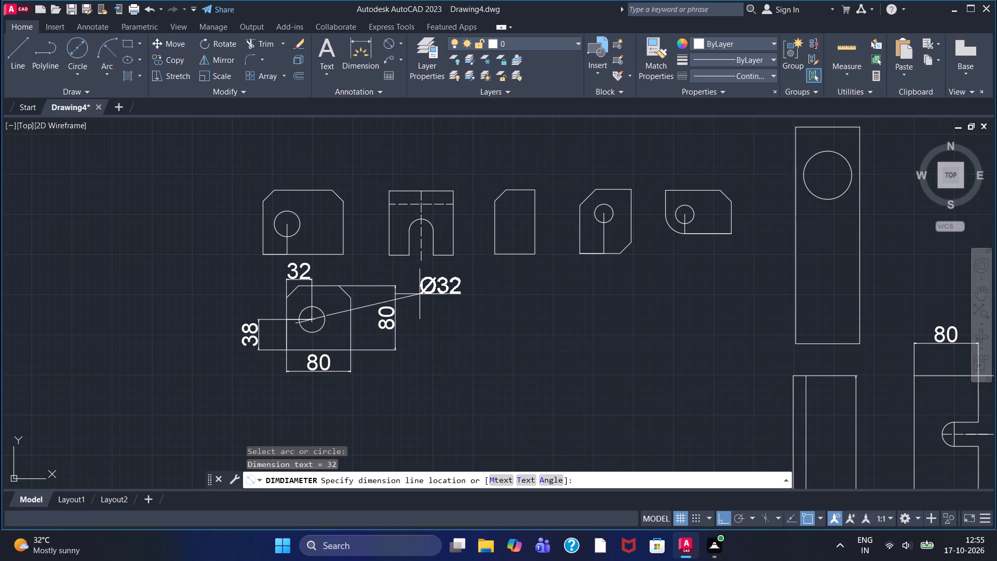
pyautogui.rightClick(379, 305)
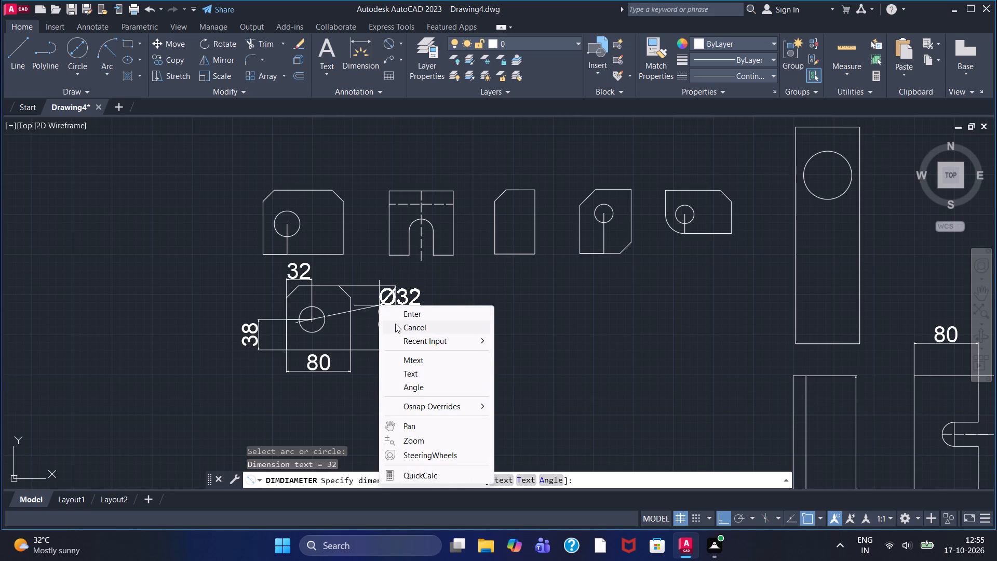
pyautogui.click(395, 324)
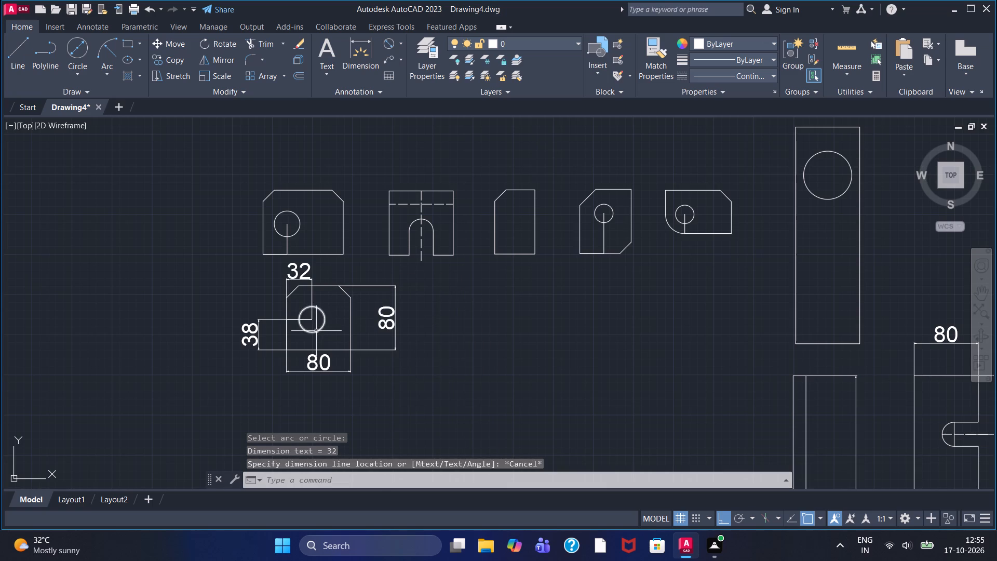
# Replace the lower chamfered plate's hole with a circle of diameter 23 at the same centre point.
pyautogui.click(316, 331)
pyautogui.press('Delete')
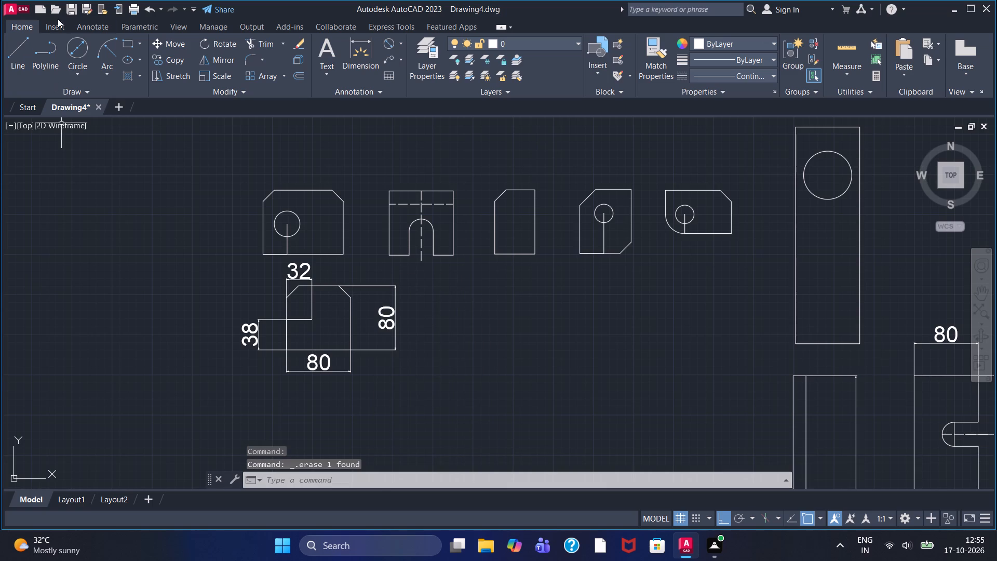
pyautogui.click(78, 41)
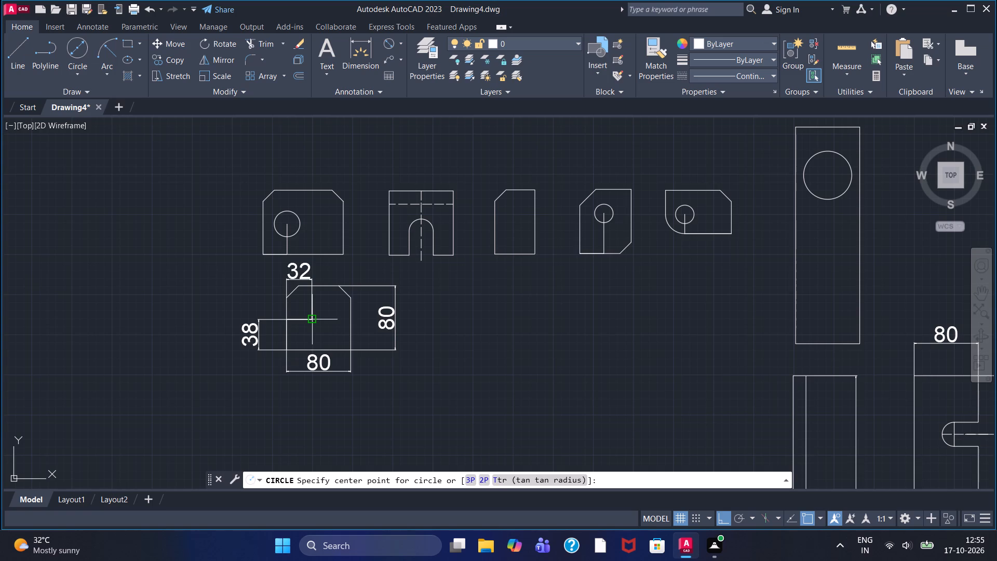
pyautogui.click(313, 321)
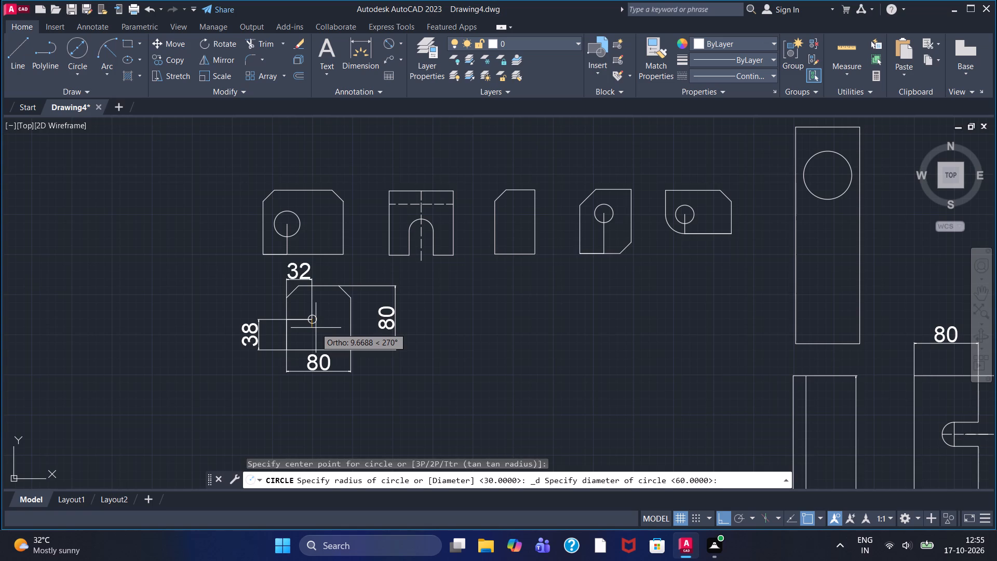
pyautogui.write('23')
pyautogui.press('Return')
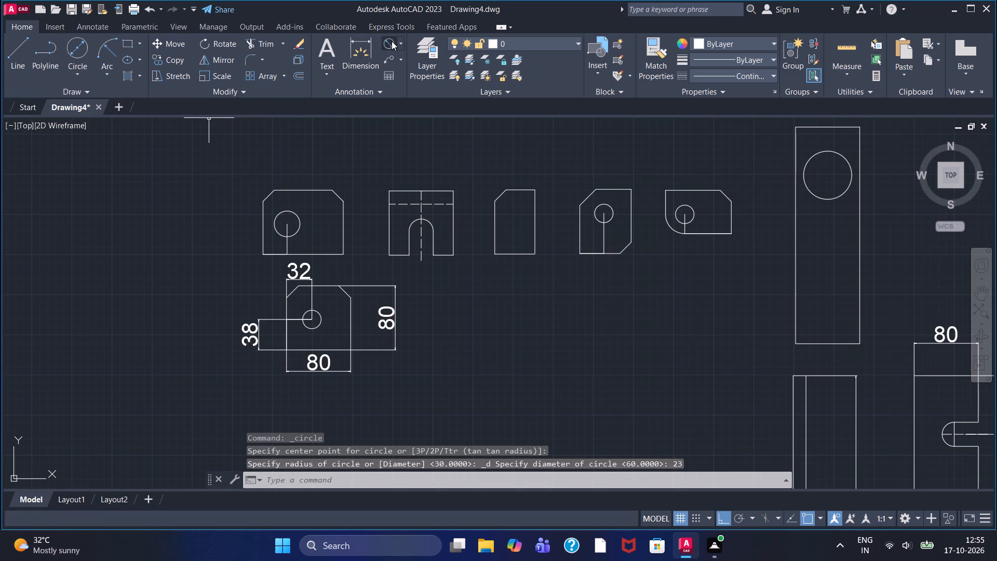
# Add a diameter dimension to the lower chamfered plate's hole, with its text outside the height dimension.
pyautogui.click(392, 41)
pyautogui.click(321, 325)
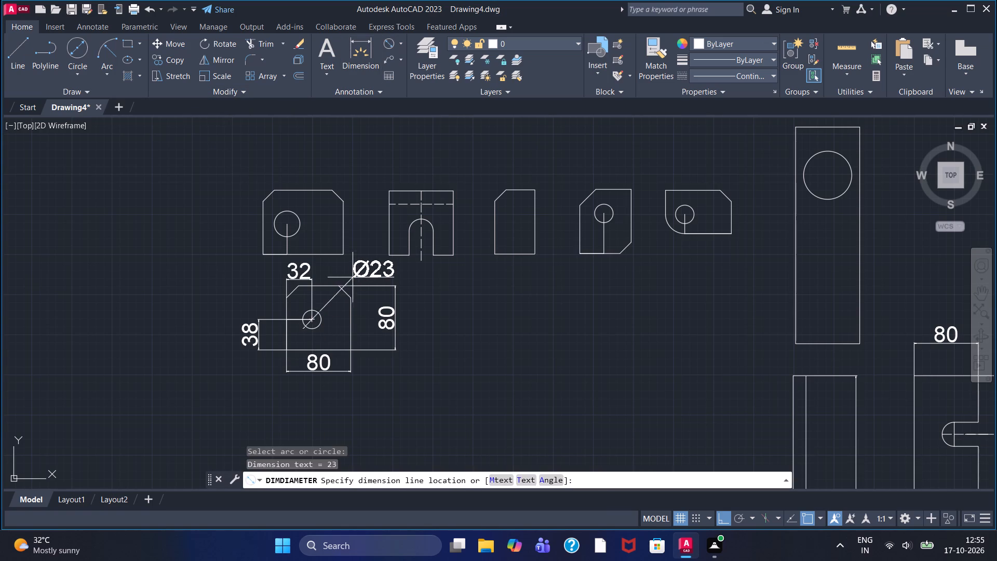
pyautogui.click(428, 346)
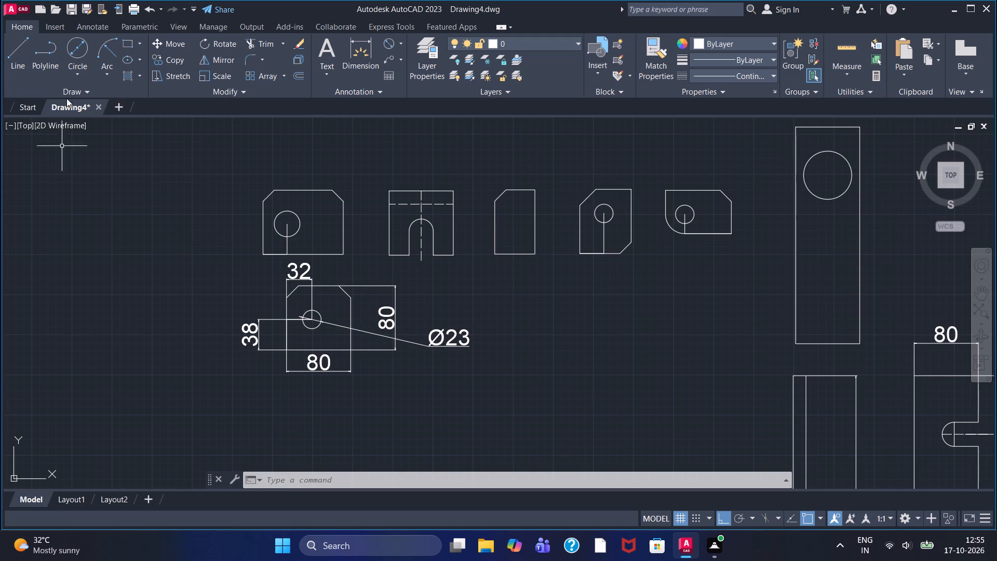
# Add a horizontal linear dimension above the first plate in the upper row, from its left edge to the hole's centre.
pyautogui.click(400, 44)
pyautogui.click(405, 60)
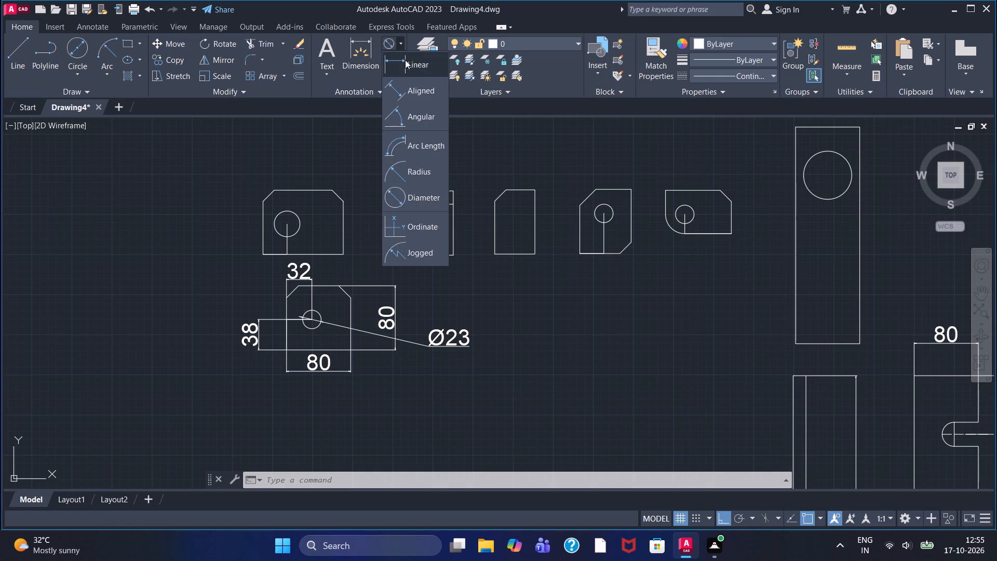
pyautogui.click(285, 220)
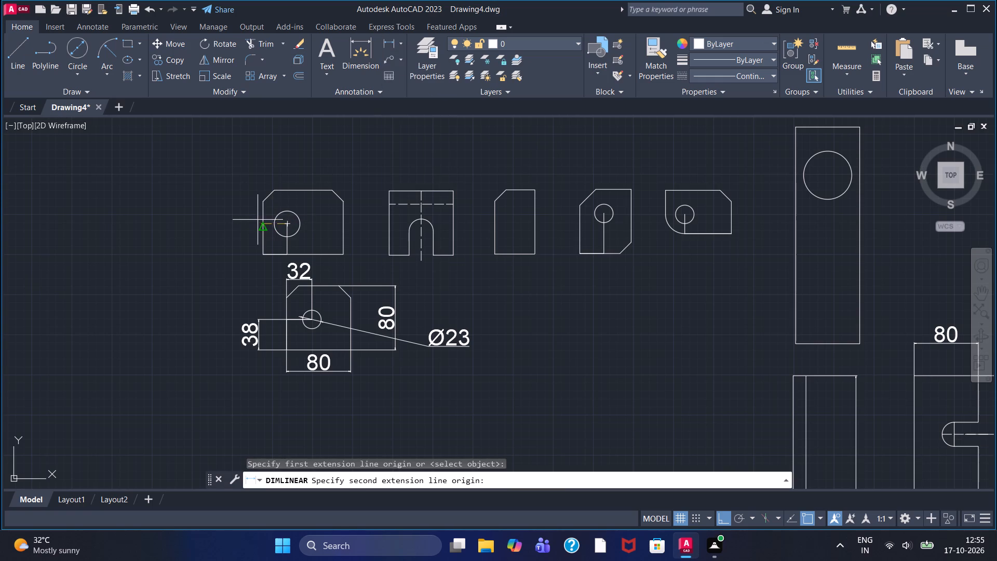
pyautogui.click(263, 226)
pyautogui.click(261, 157)
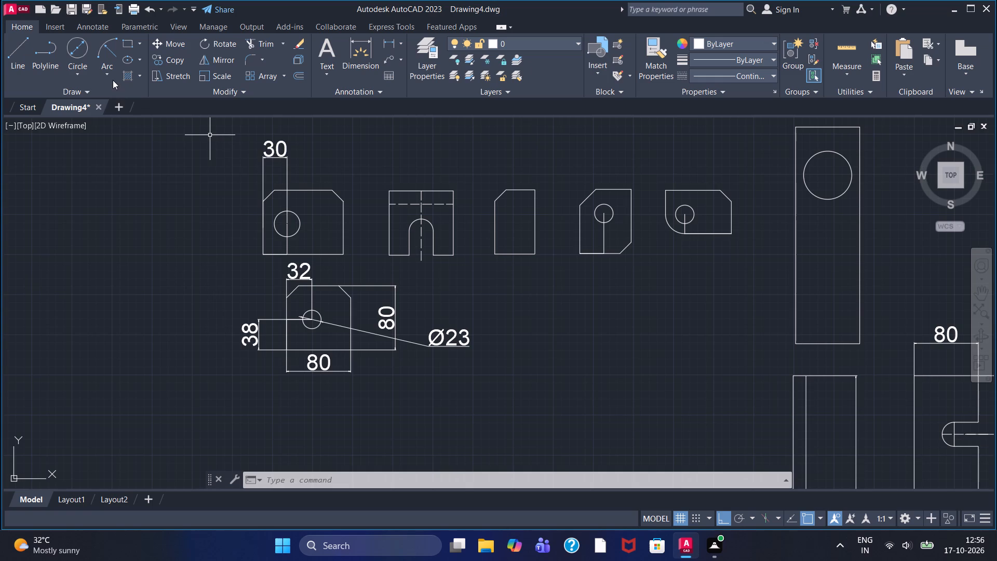
# Add a vertical linear dimension for the first upper-row plate's right-hand corner chamfer, placed right of the plate.
pyautogui.click(385, 42)
pyautogui.click(332, 193)
pyautogui.click(343, 203)
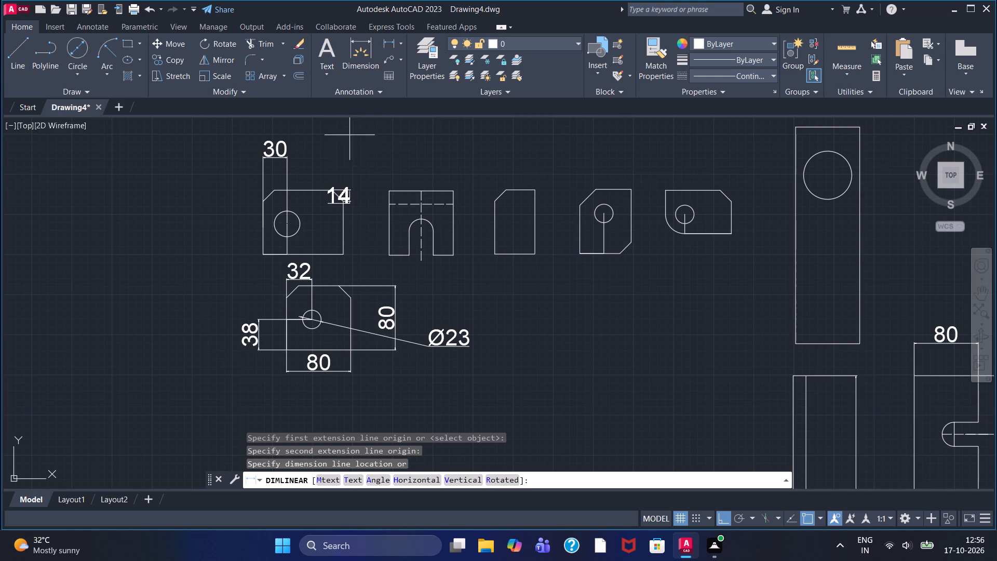
pyautogui.click(379, 155)
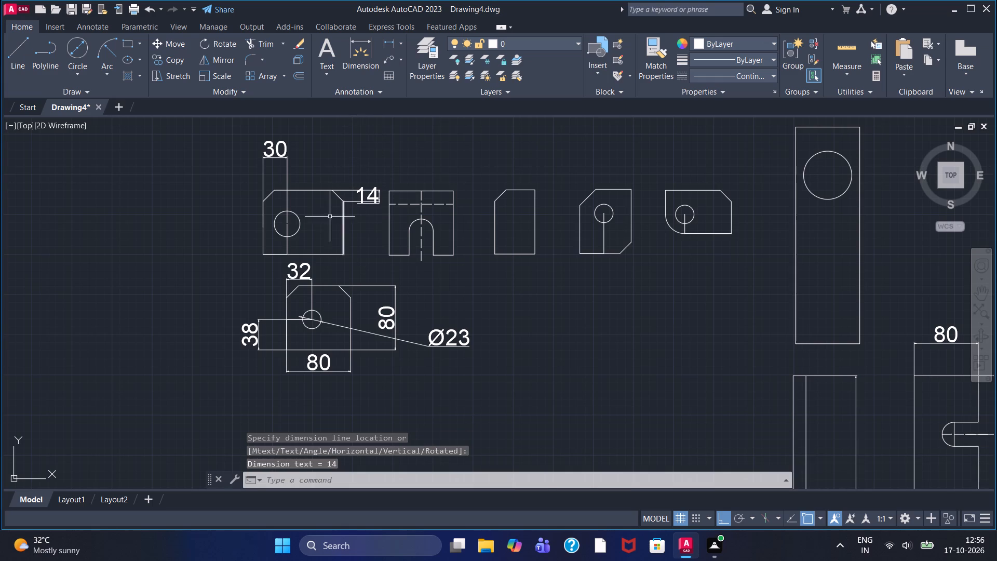
# Add a vertical linear dimension for the first upper-row plate's full height, placed left of the plate.
pyautogui.click(390, 42)
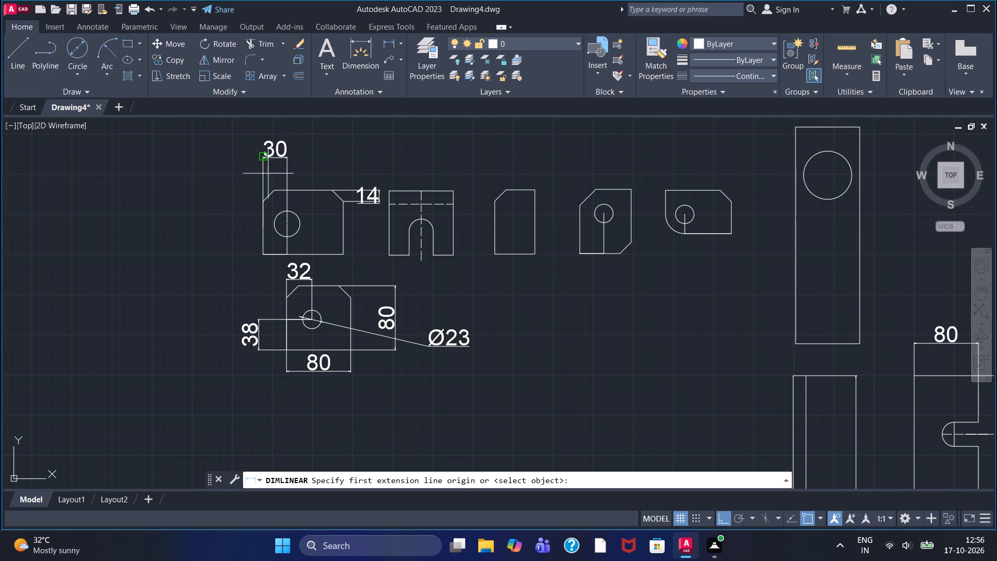
pyautogui.click(272, 188)
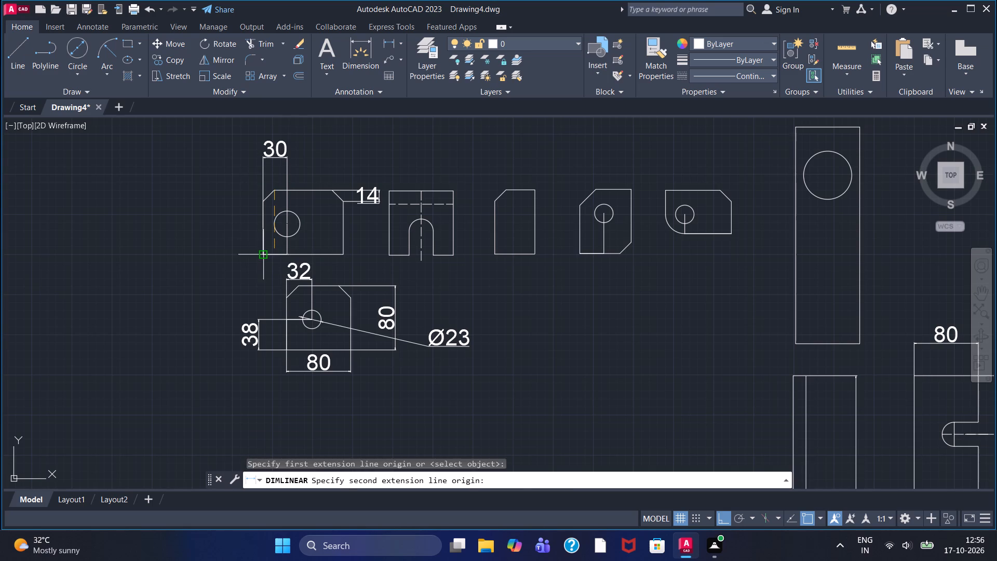
pyautogui.click(260, 251)
pyautogui.click(229, 230)
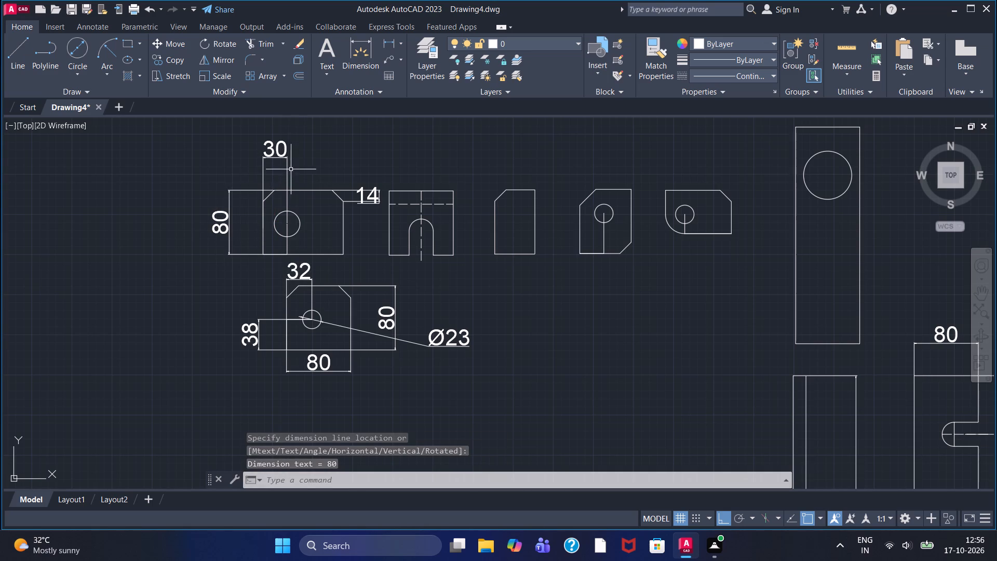
# Add a vertical linear dimension from the first plate's hole centre to its bottom edge, placed inside the full-height dimension.
pyautogui.click(383, 46)
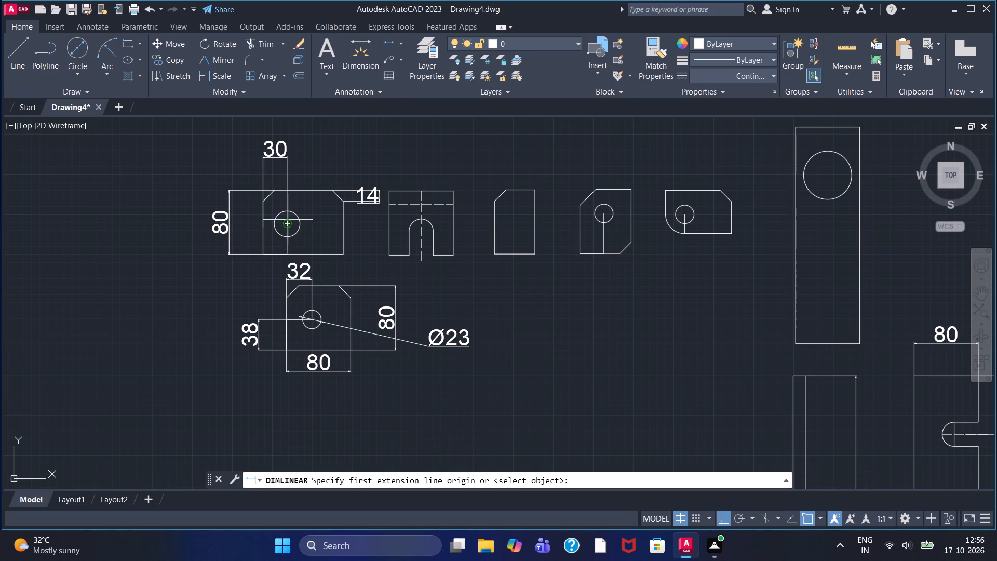
pyautogui.click(287, 221)
pyautogui.click(258, 258)
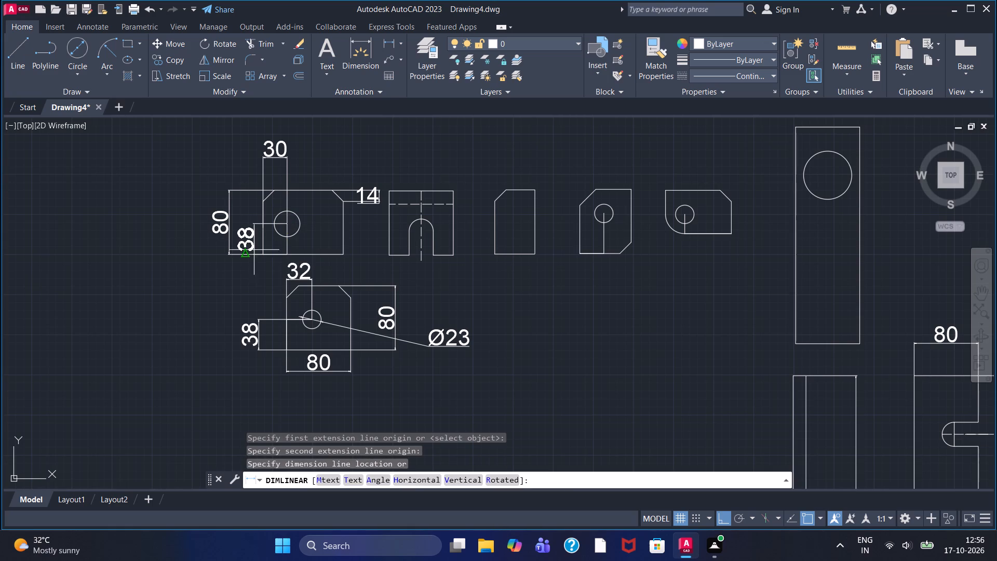
pyautogui.click(250, 239)
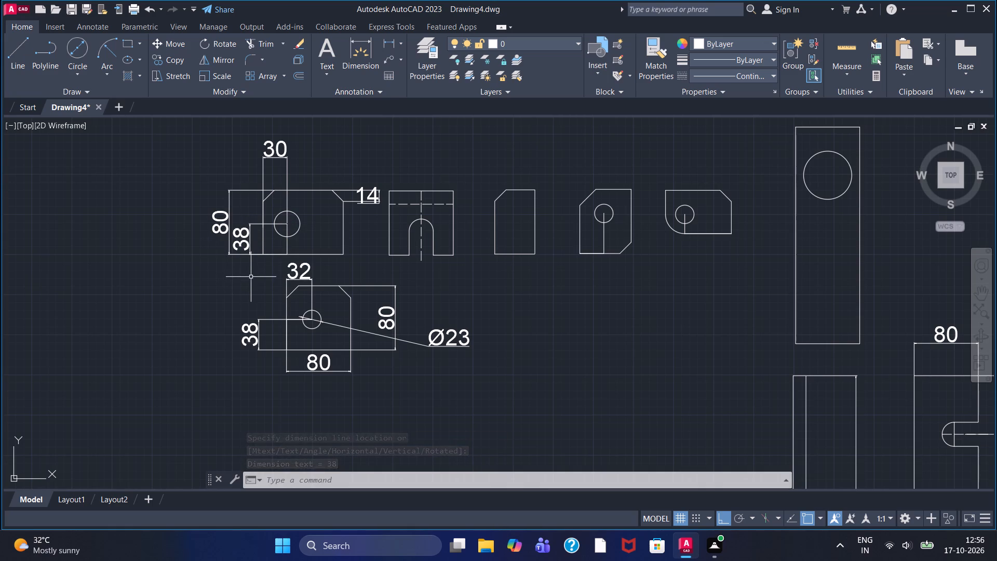
# Add a horizontal linear dimension for the first upper-row plate's full width, placed above the hole-offset dimension.
pyautogui.click(386, 40)
pyautogui.click(265, 252)
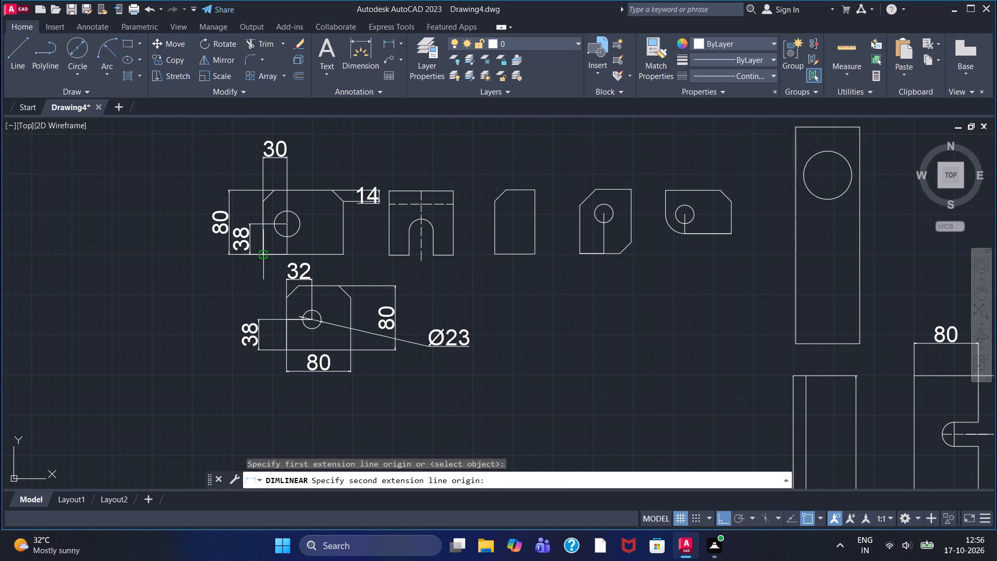
pyautogui.moveTo(345, 251); pyautogui.dragTo(345, 245)
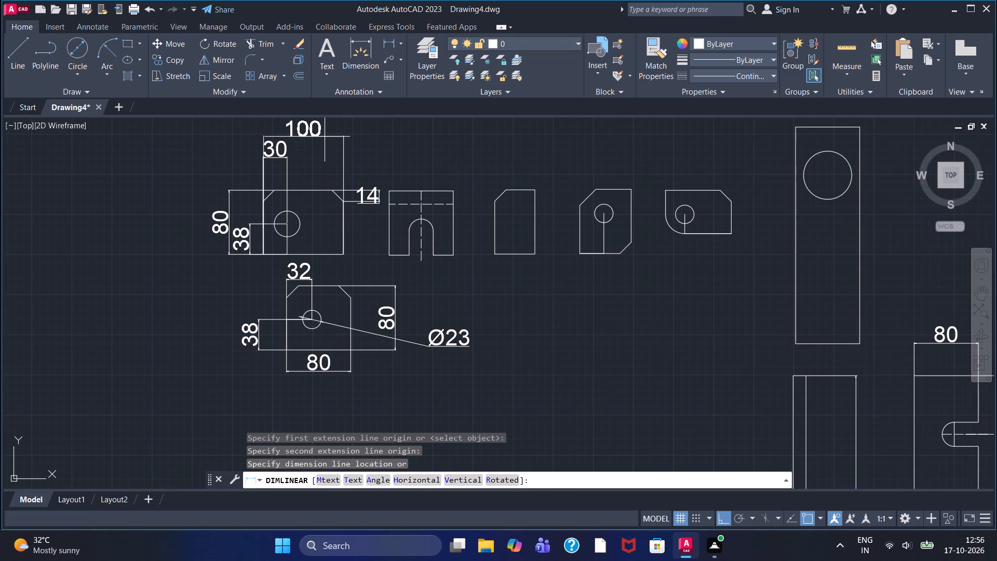
pyautogui.click(311, 132)
# Add a horizontal linear dimension for the slotted second plate's full width, placed above the plate.
pyautogui.moveTo(374, 166); pyautogui.dragTo(279, 179, button='middle')
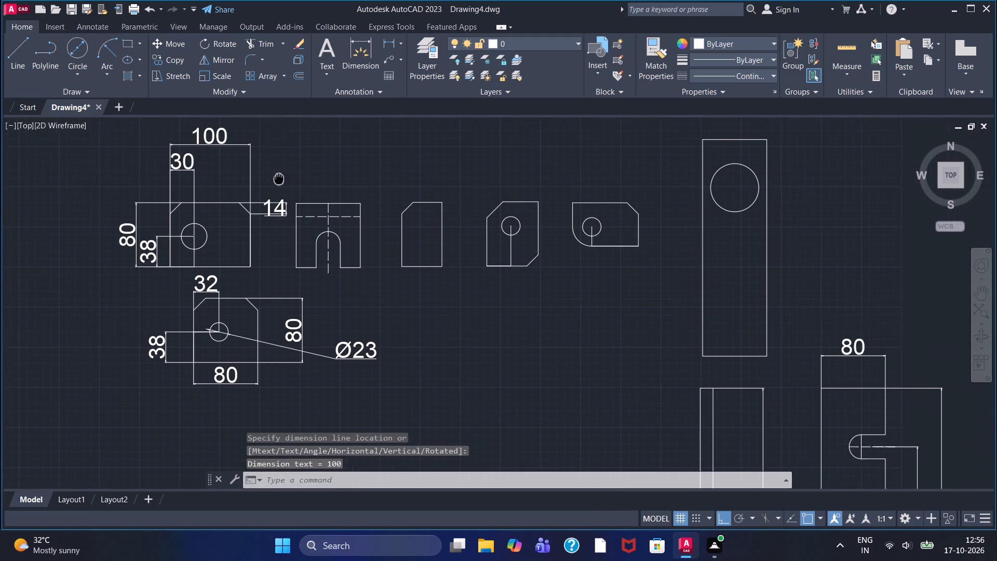
pyautogui.moveTo(279, 179); pyautogui.dragTo(277, 179, button='middle')
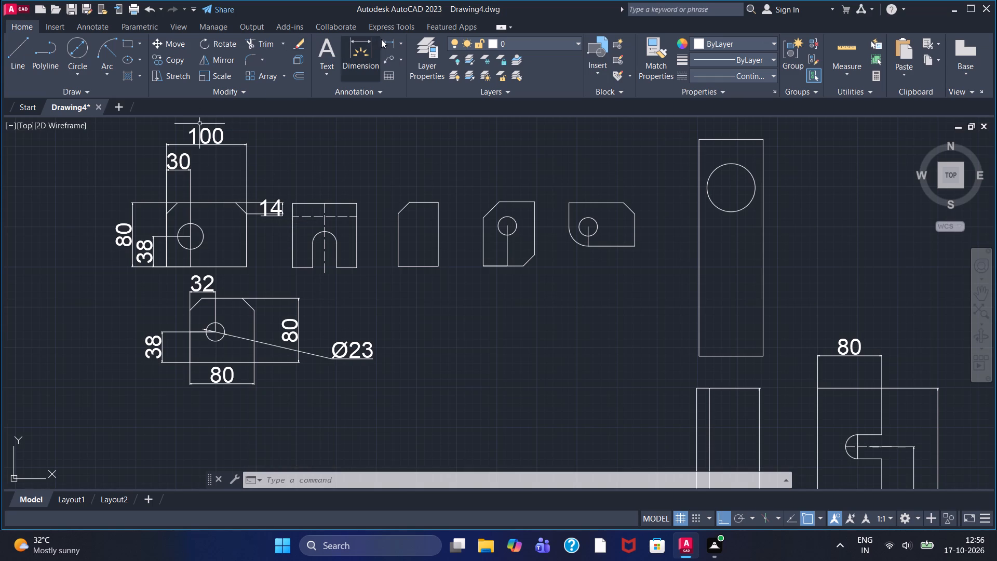
pyautogui.click(382, 39)
pyautogui.click(293, 208)
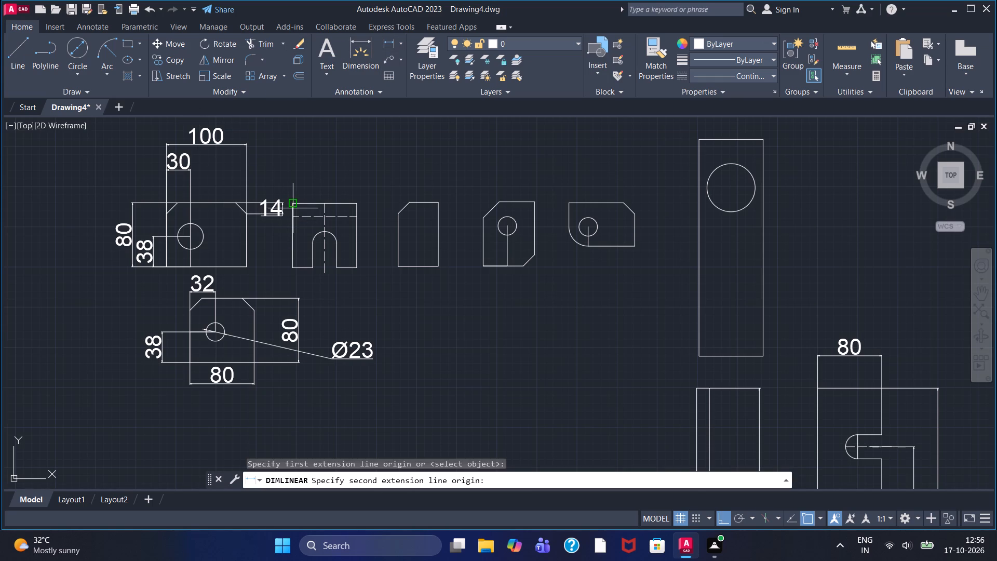
pyautogui.click(353, 207)
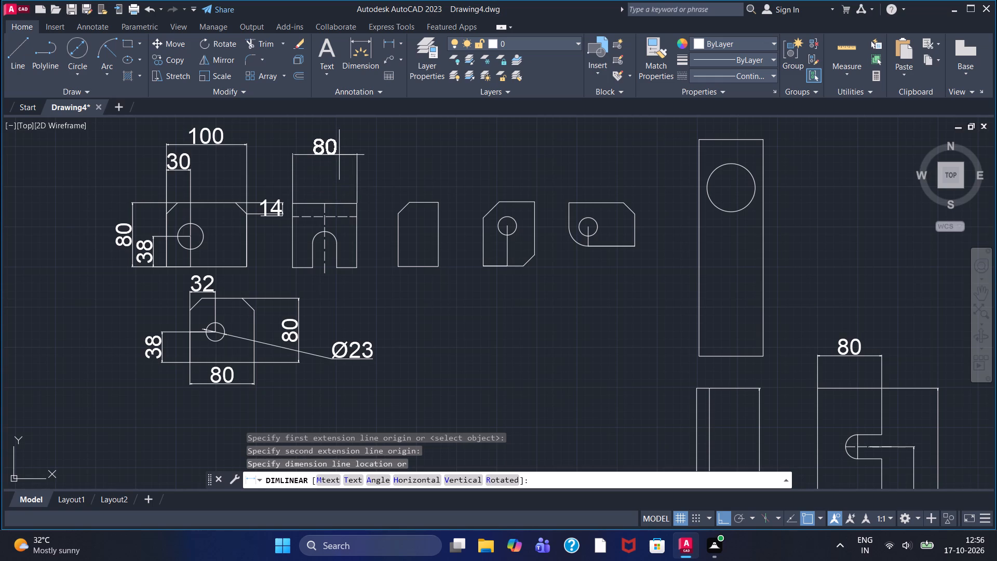
pyautogui.click(339, 155)
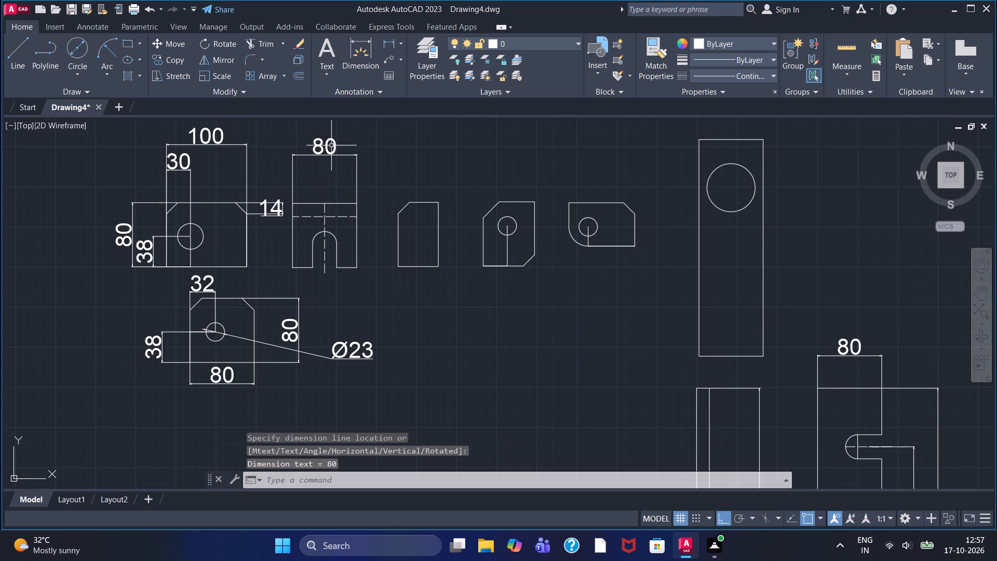
# Add a vertical linear dimension for the slotted second plate's full height, placed right of the plate.
pyautogui.click(388, 39)
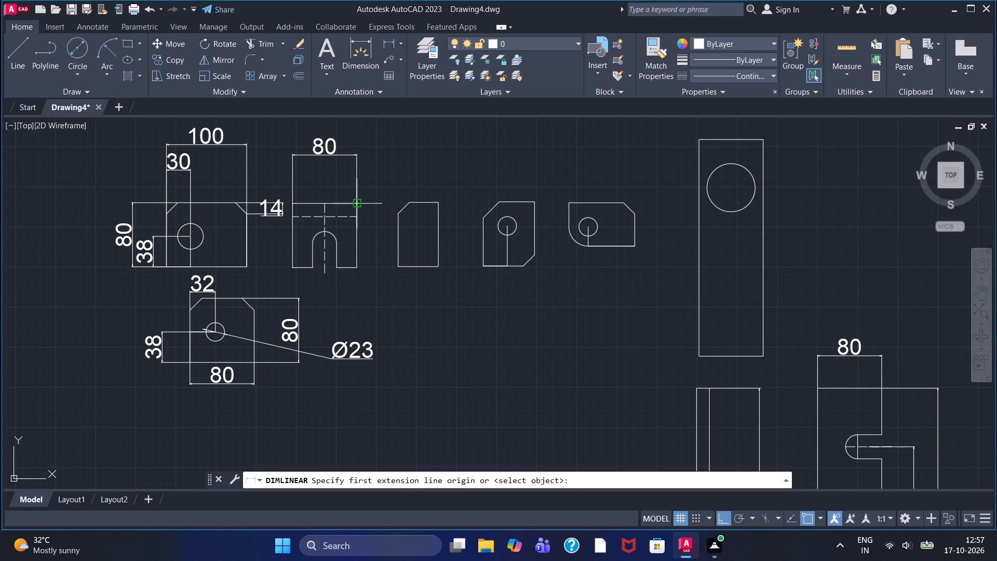
pyautogui.click(356, 201)
pyautogui.click(357, 264)
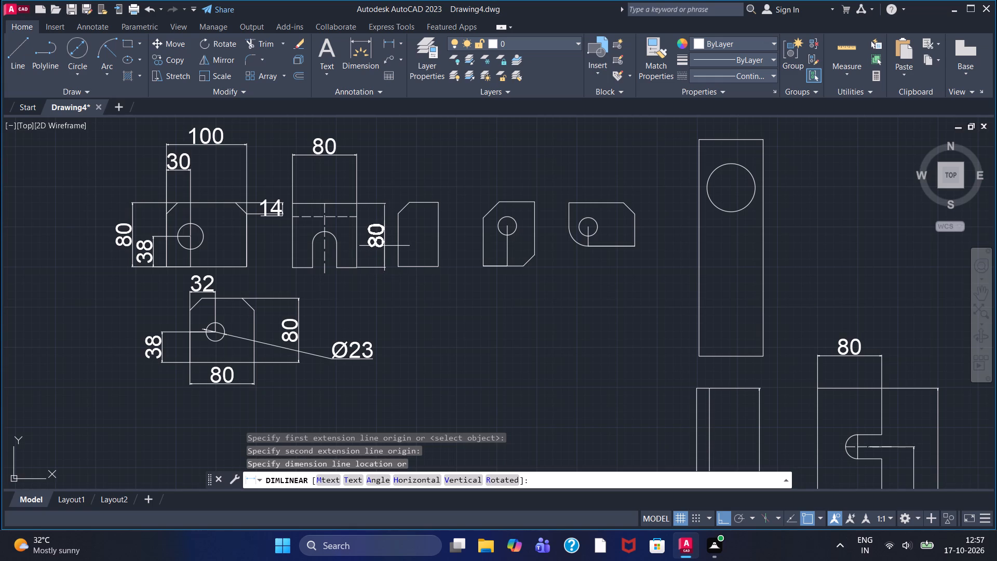
pyautogui.click(386, 245)
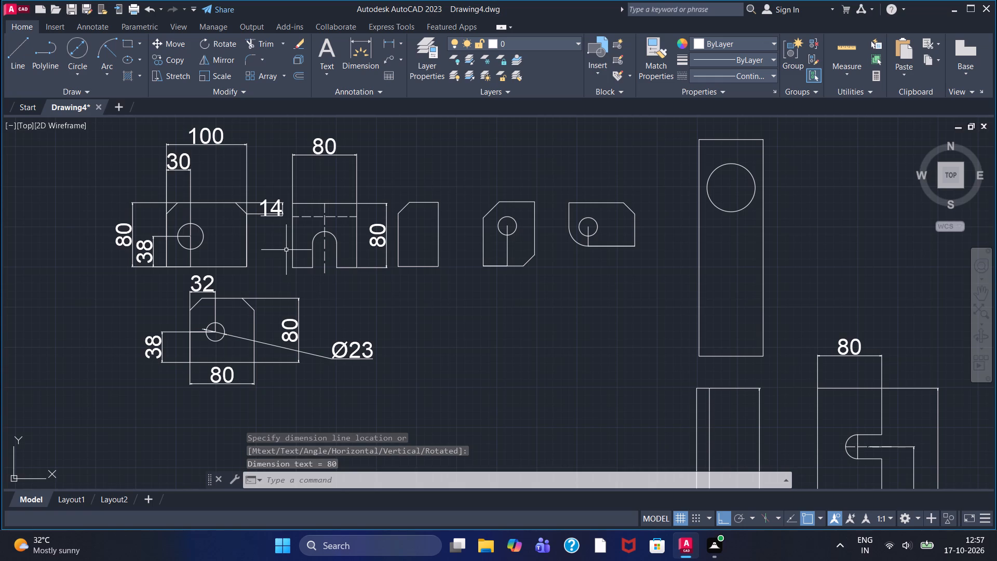
# Add a horizontal linear dimension for the slot's opening width, placed below the second plate.
pyautogui.click(388, 44)
pyautogui.click(315, 269)
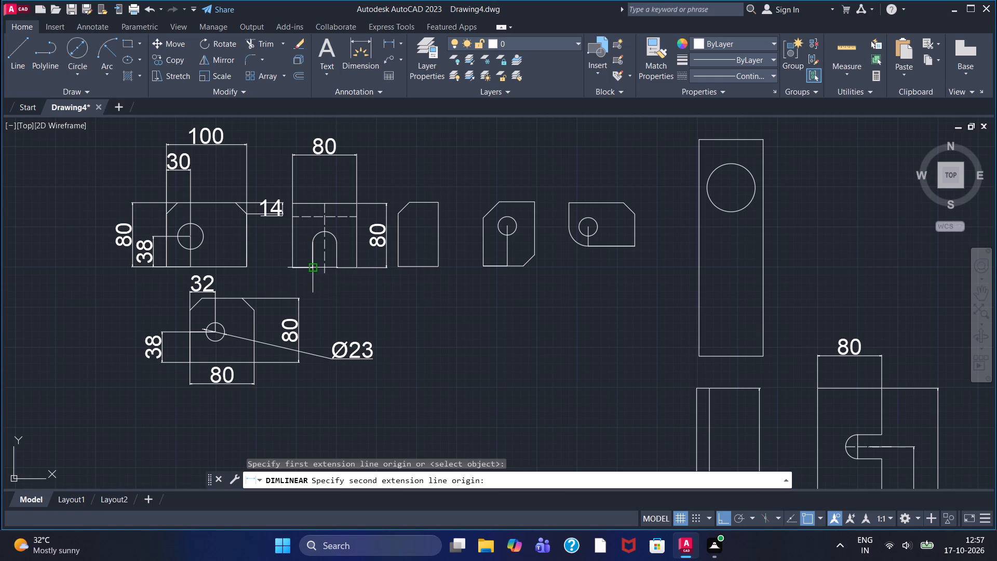
pyautogui.click(334, 270)
pyautogui.click(328, 290)
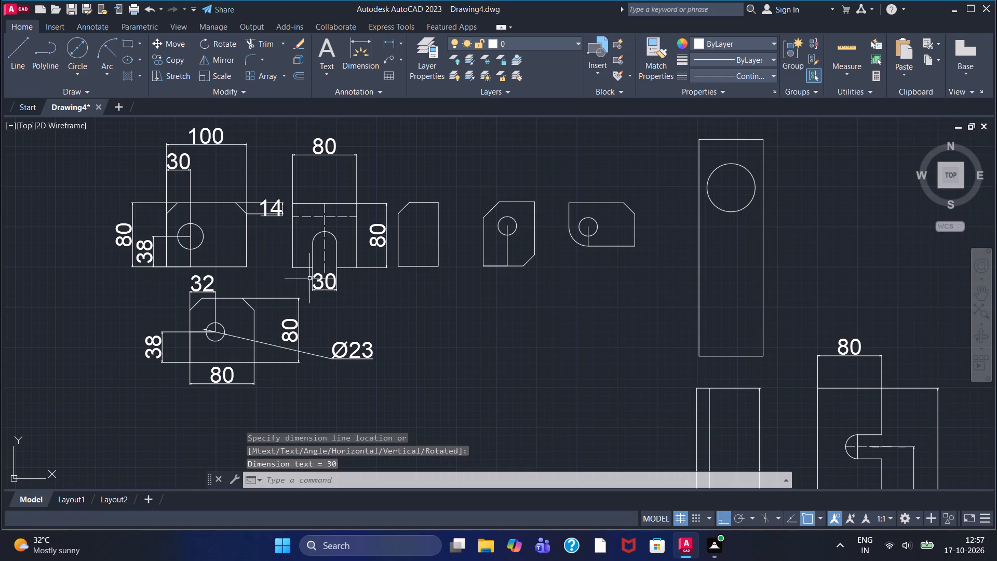
# Add a radius dimension to the second plate's slot arc, with its text above and right of the plate.
pyautogui.click(399, 45)
pyautogui.click(399, 167)
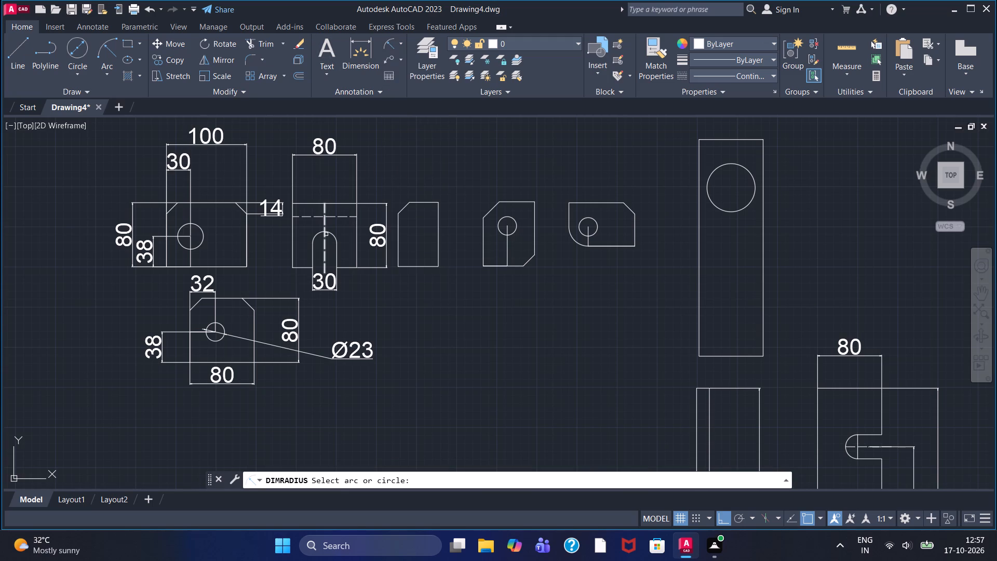
pyautogui.click(333, 234)
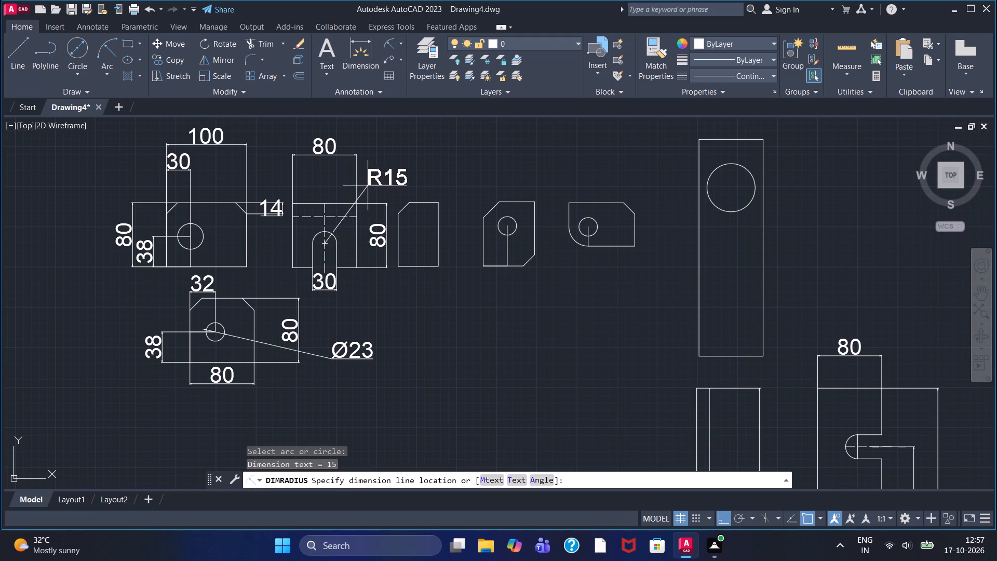
pyautogui.click(368, 185)
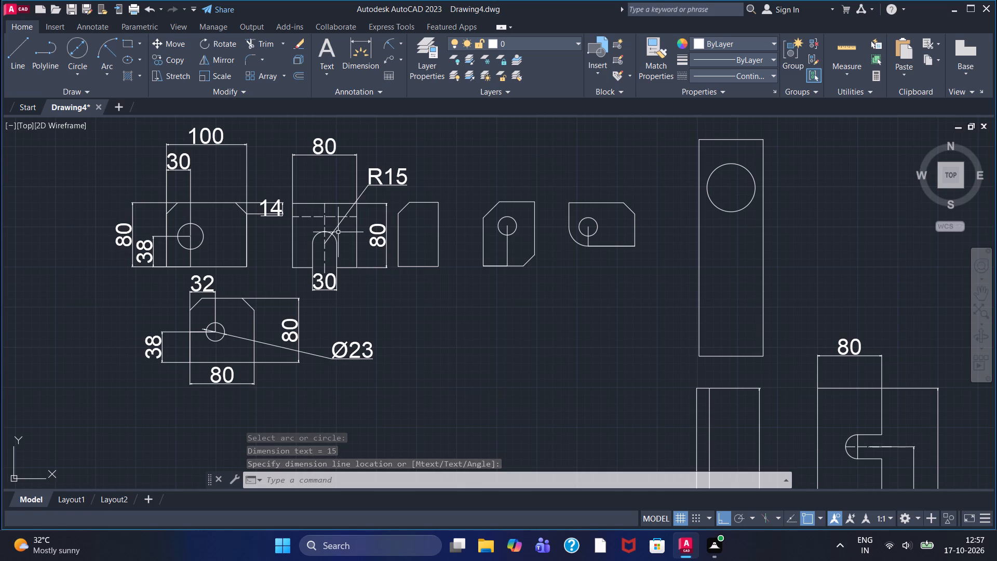
# Add a vertical linear dimension for the slot's straight side, from the arc's end to the second plate's bottom edge, placed on the left.
pyautogui.click(400, 44)
pyautogui.doubleClick(398, 72)
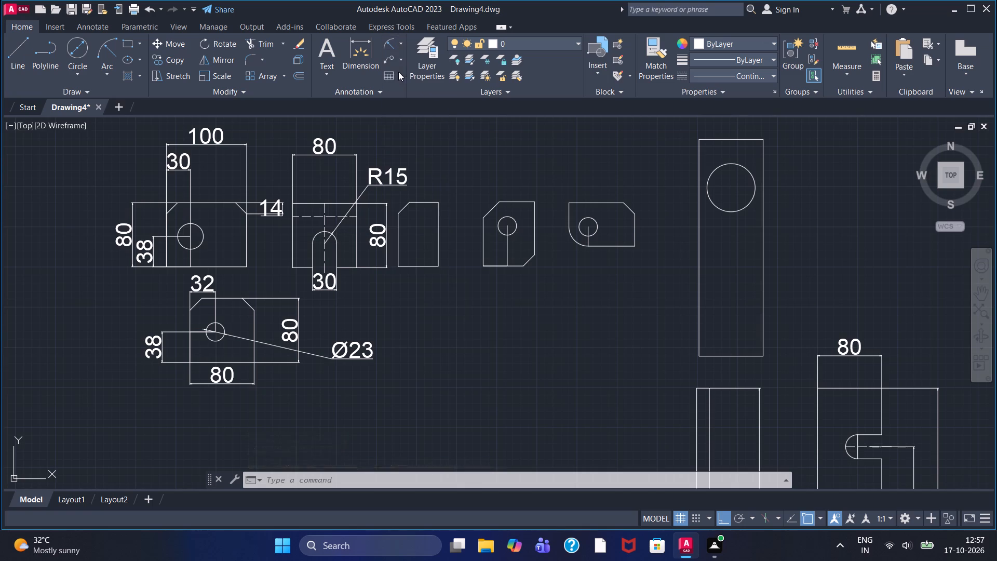
pyautogui.click(315, 240)
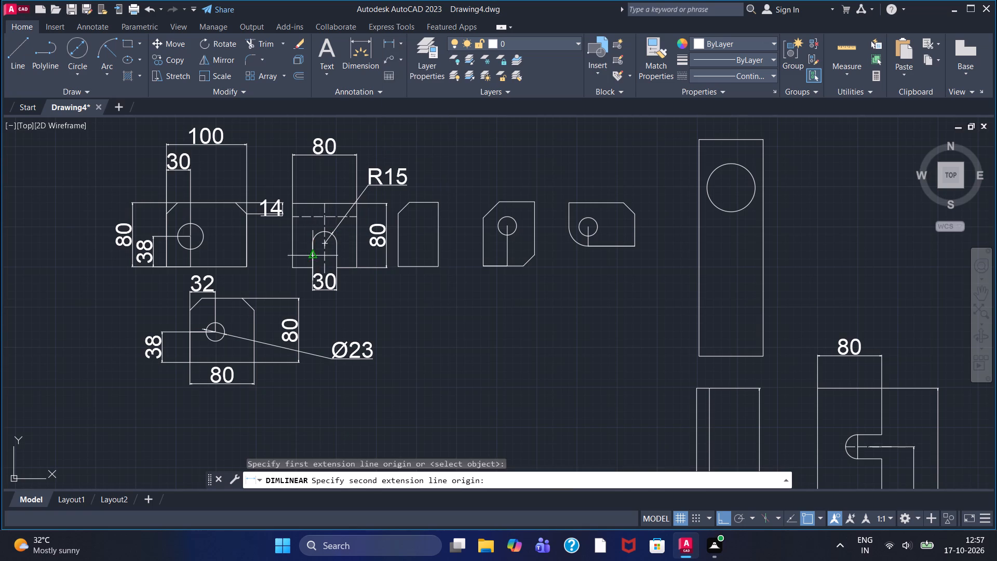
pyautogui.click(314, 268)
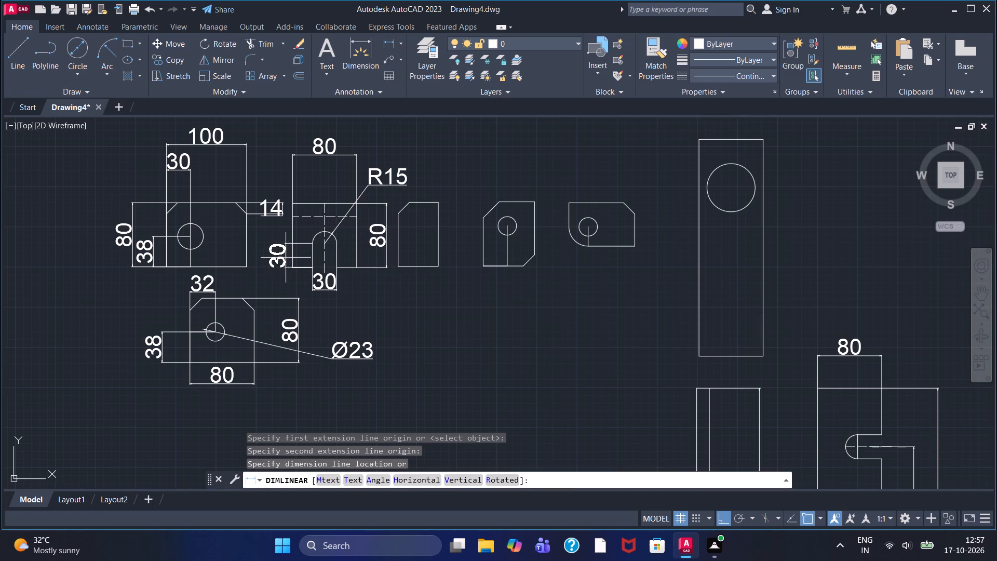
pyautogui.click(286, 258)
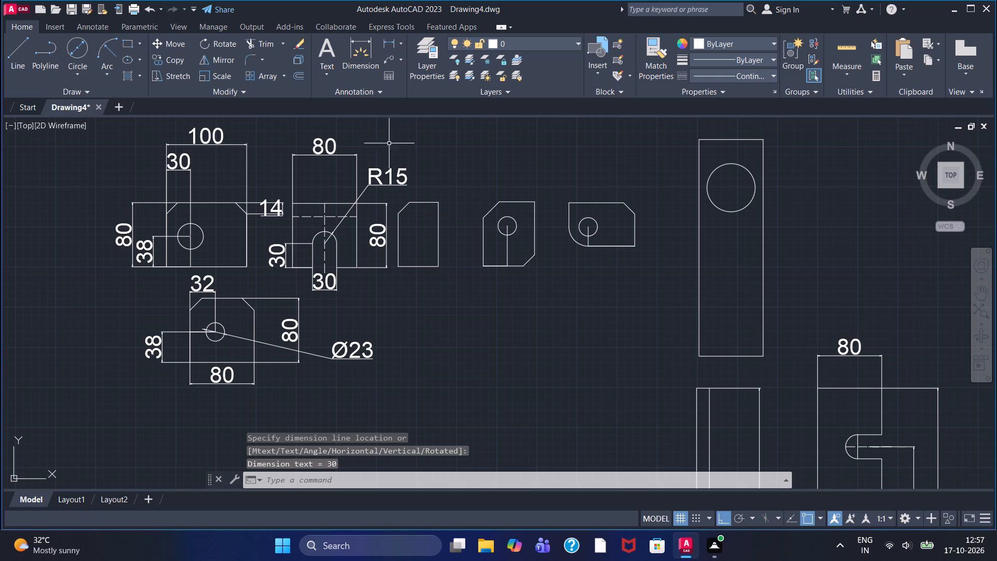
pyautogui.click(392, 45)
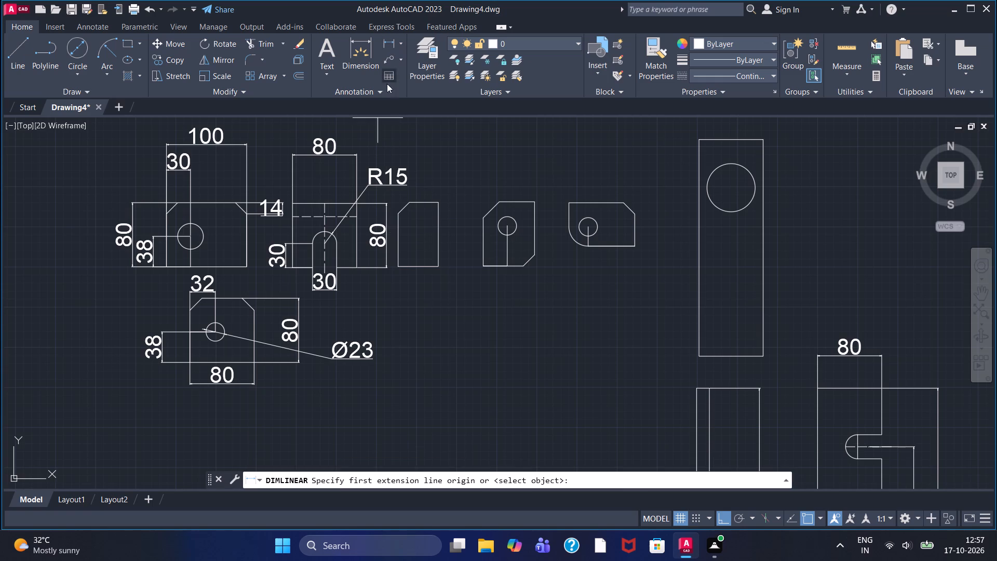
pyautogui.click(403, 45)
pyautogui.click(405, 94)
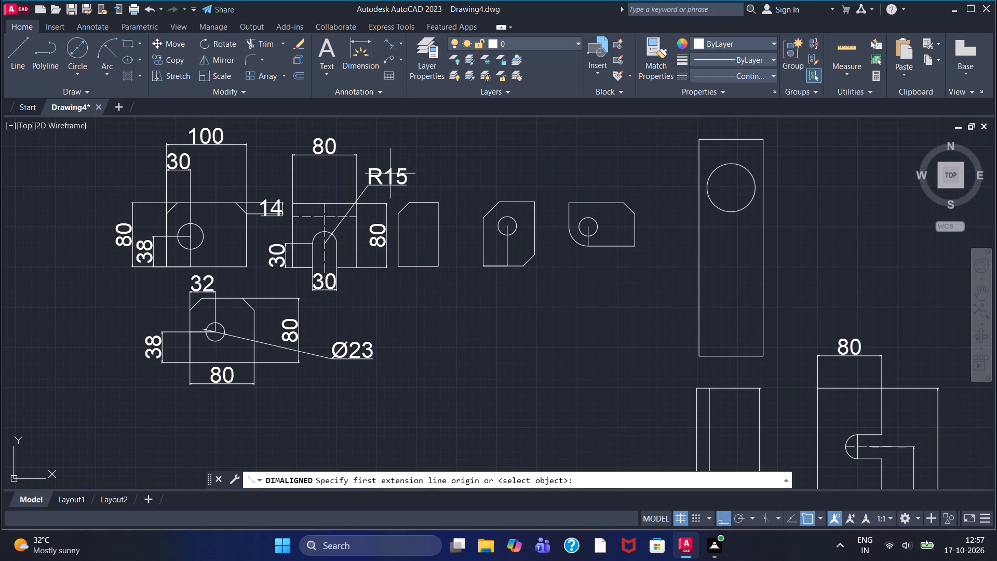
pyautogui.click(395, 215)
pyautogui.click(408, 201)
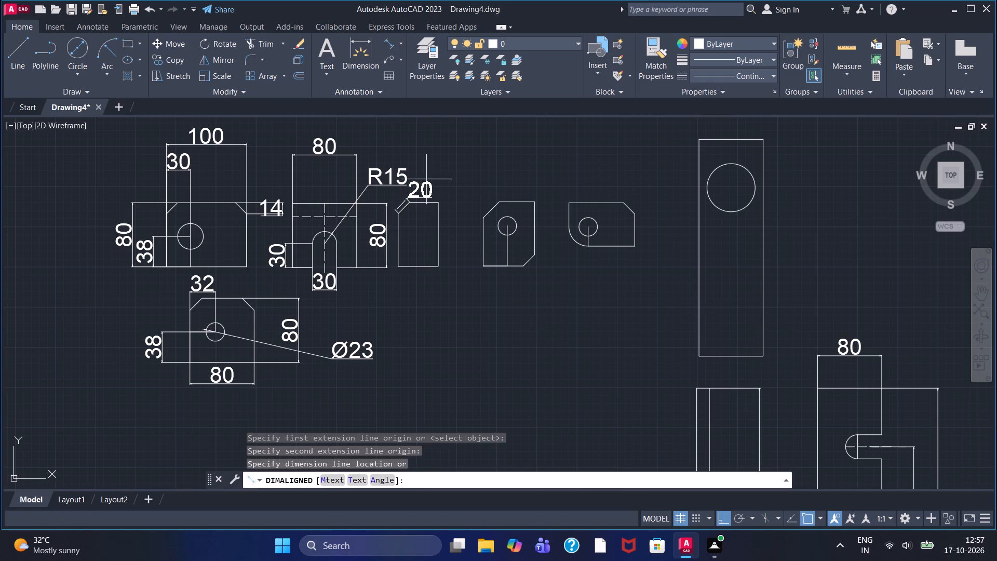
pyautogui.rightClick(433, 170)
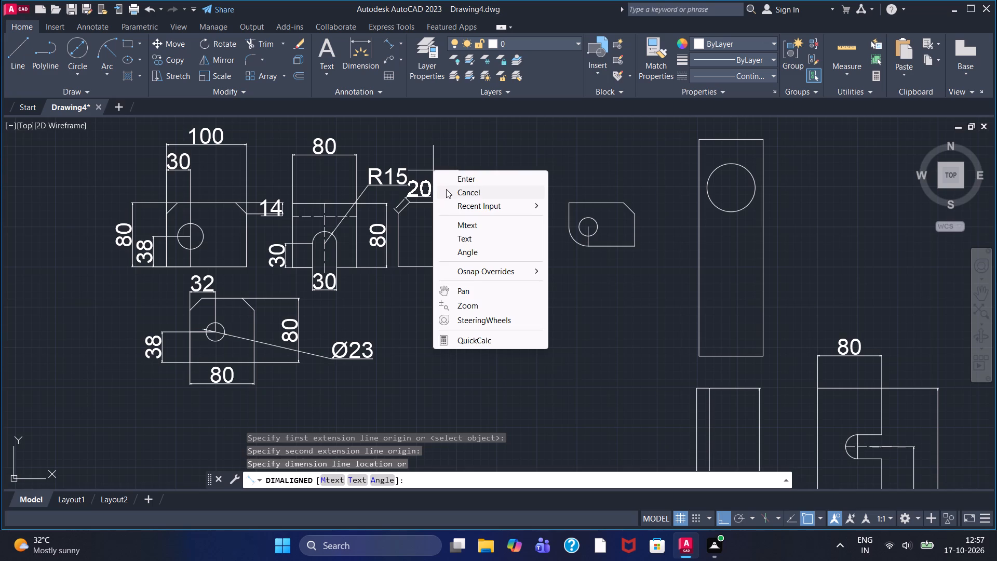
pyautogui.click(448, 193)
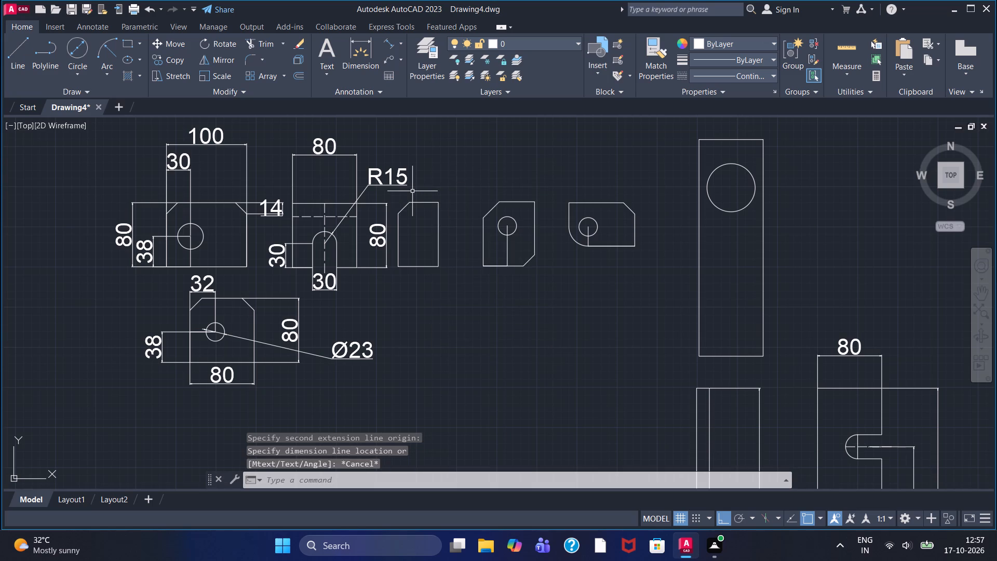
# Add a horizontal linear dimension for the third plate's full width, placed below the plate.
pyautogui.click(400, 43)
pyautogui.click(402, 64)
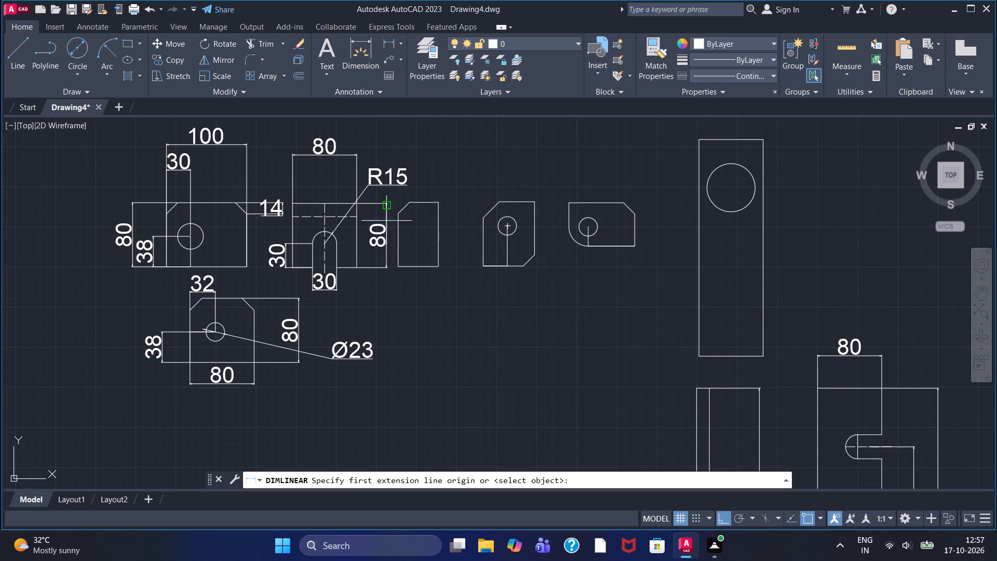
pyautogui.click(400, 265)
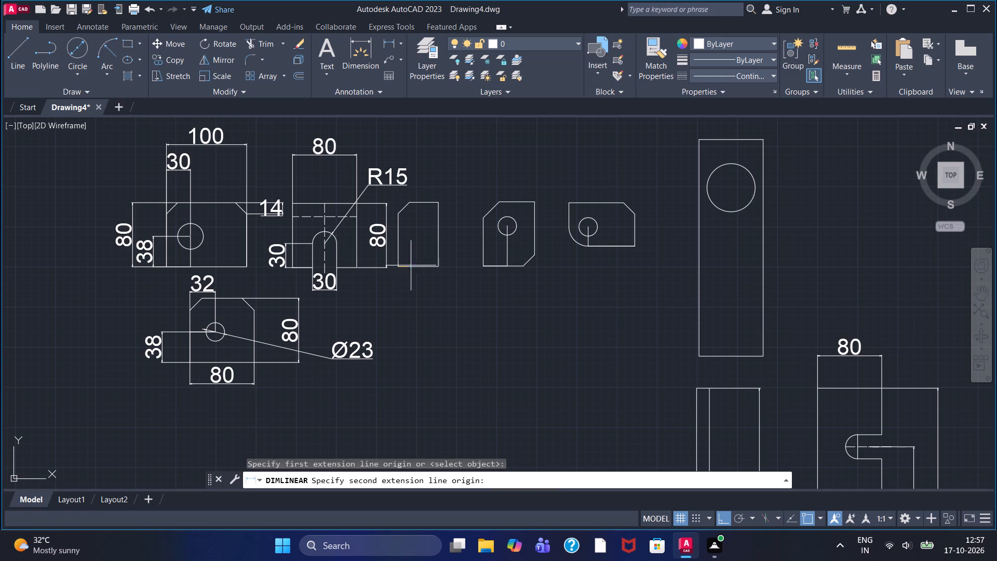
pyautogui.click(436, 268)
pyautogui.click(420, 293)
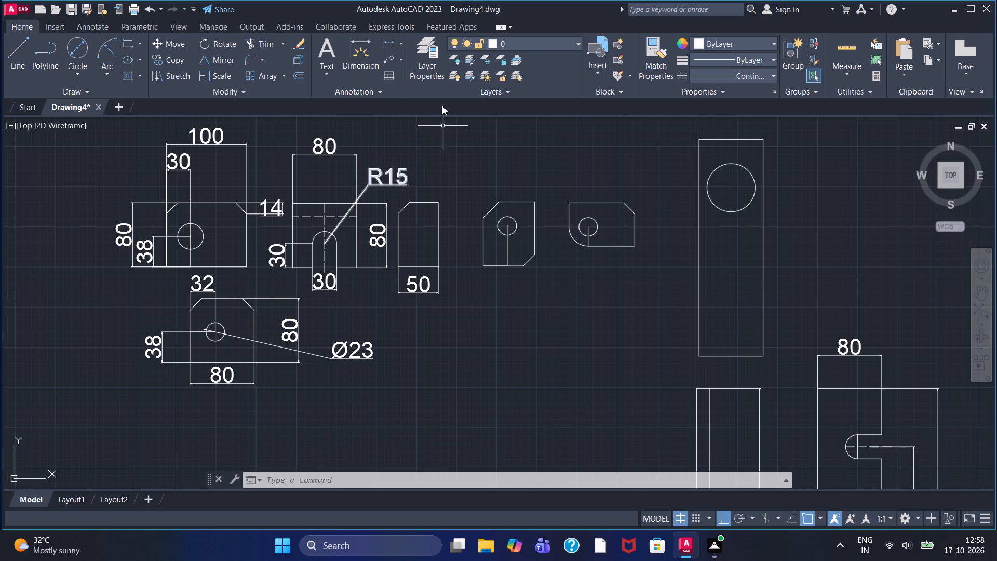
# Add a horizontal linear dimension from the fourth plate's left edge to its hole's centre line, placed below the plate.
pyautogui.click(388, 46)
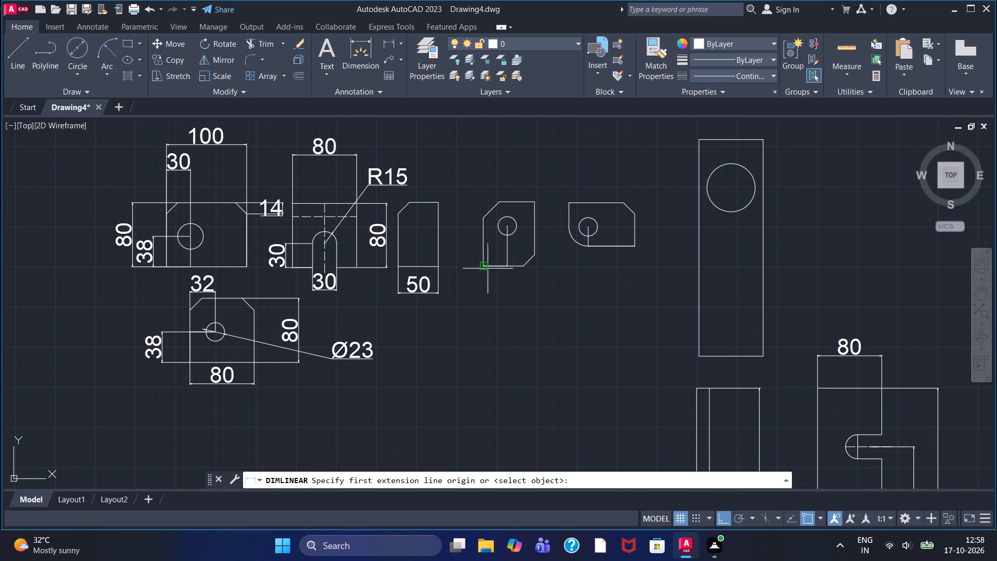
pyautogui.click(484, 268)
pyautogui.click(510, 269)
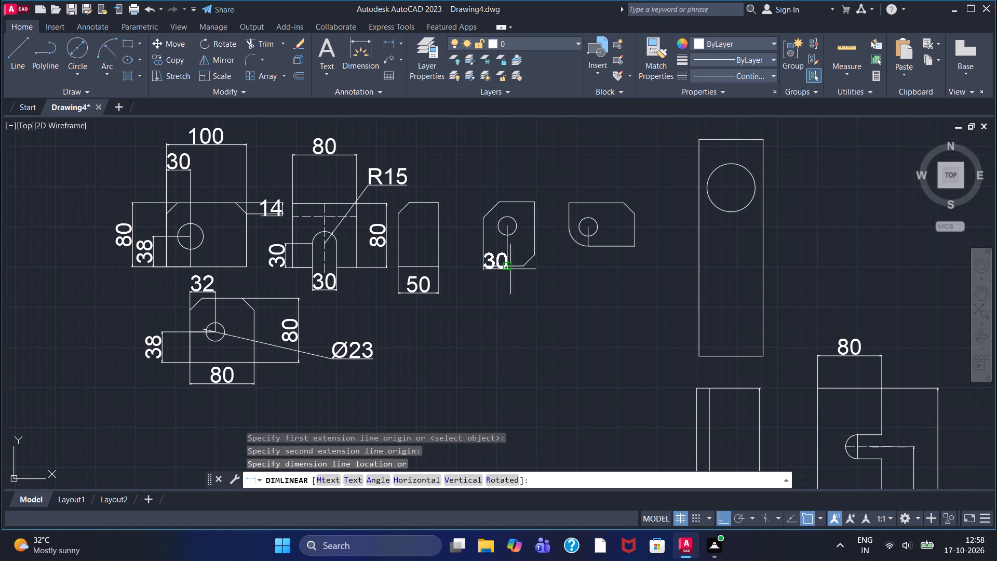
pyautogui.click(496, 295)
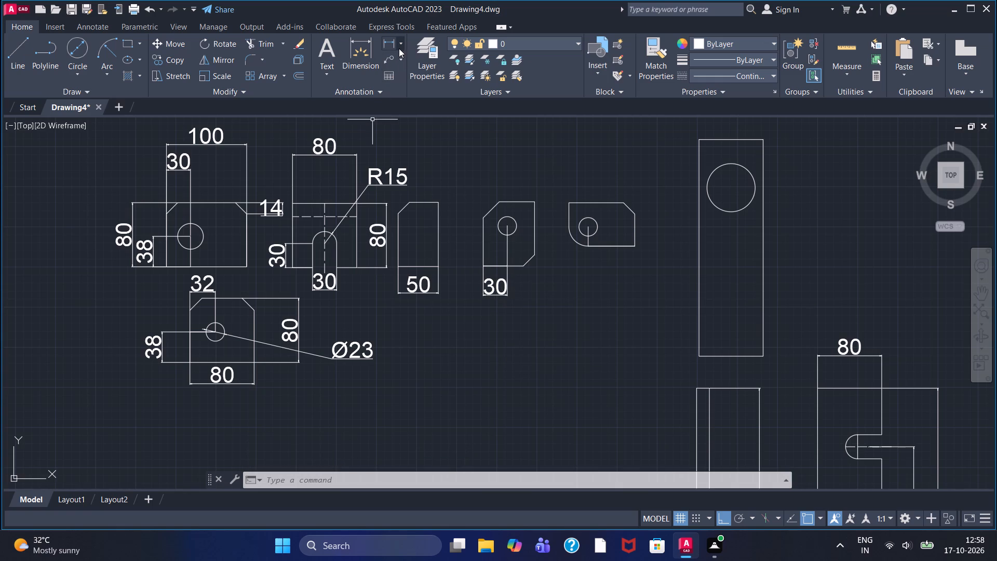
# Add a horizontal linear dimension for the fourth plate's upper-left chamfer, placed above the plate.
pyautogui.click(386, 42)
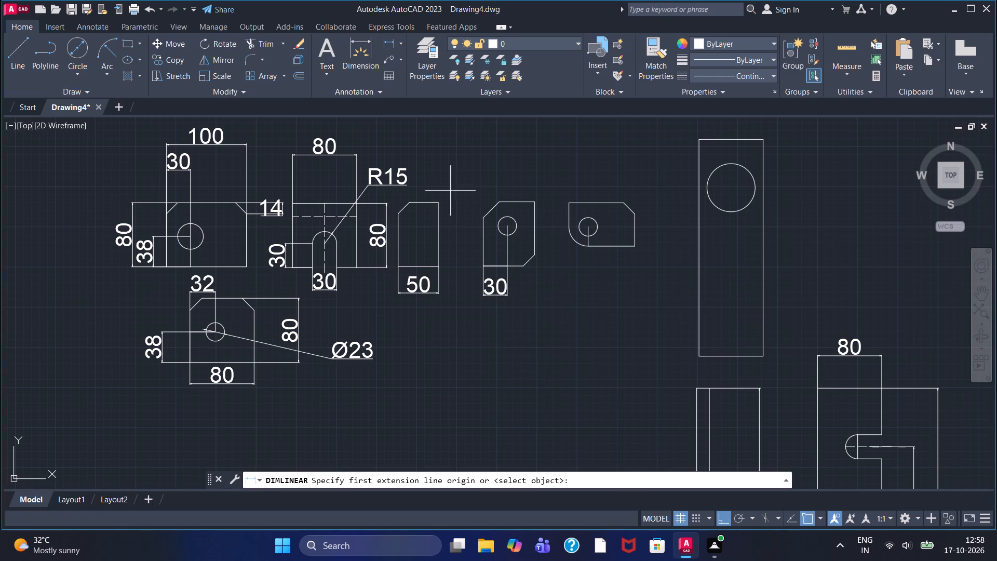
pyautogui.click(484, 217)
pyautogui.click(503, 200)
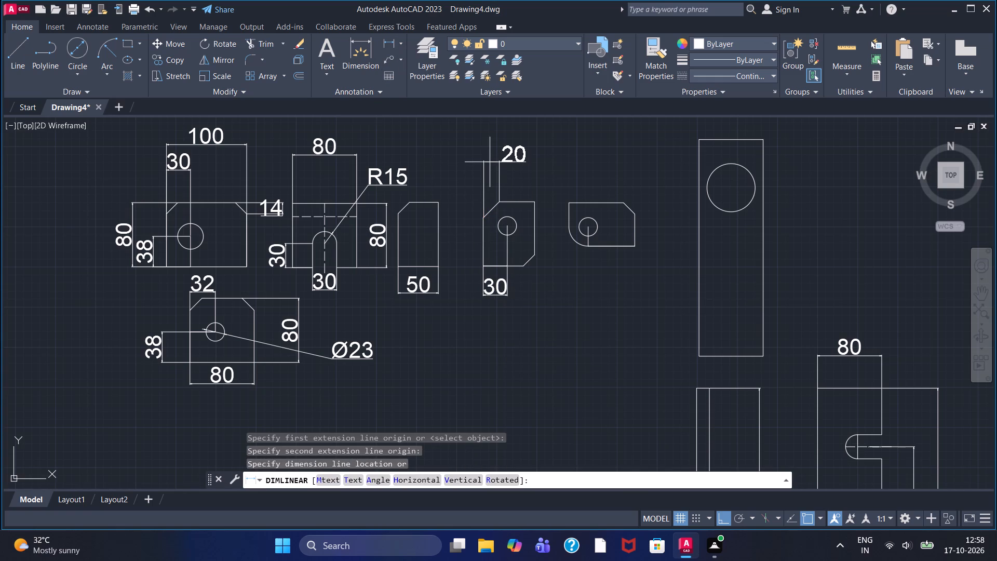
pyautogui.click(490, 162)
# Add a horizontal linear dimension for the fourth plate's lower-right chamfer, placed below the plate.
pyautogui.click(392, 39)
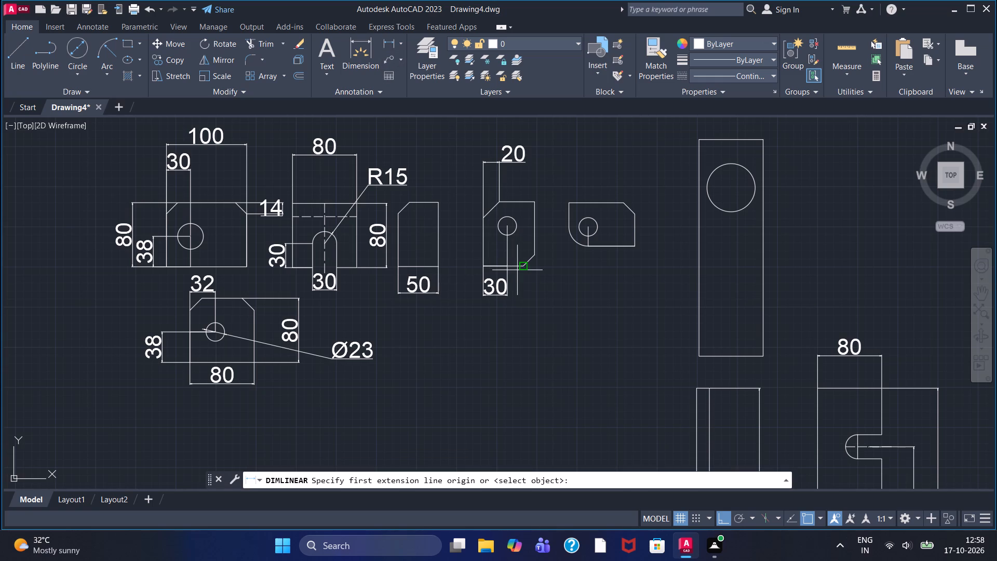
pyautogui.moveTo(518, 270); pyautogui.dragTo(524, 265)
pyautogui.click(534, 250)
pyautogui.click(533, 295)
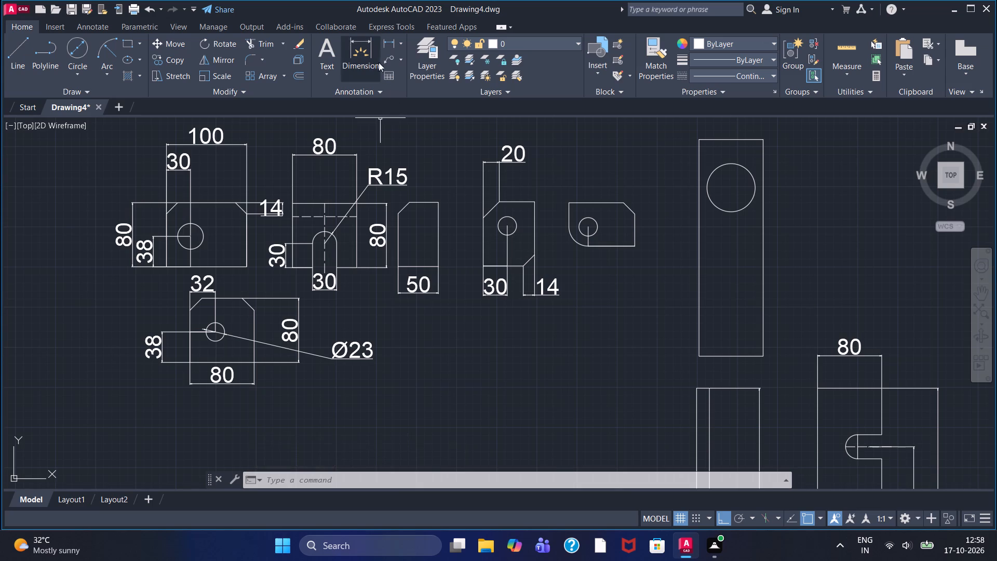
# Add a vertical linear dimension for the fourth plate's full height, placed right of the plate.
pyautogui.click(387, 39)
pyautogui.click(530, 203)
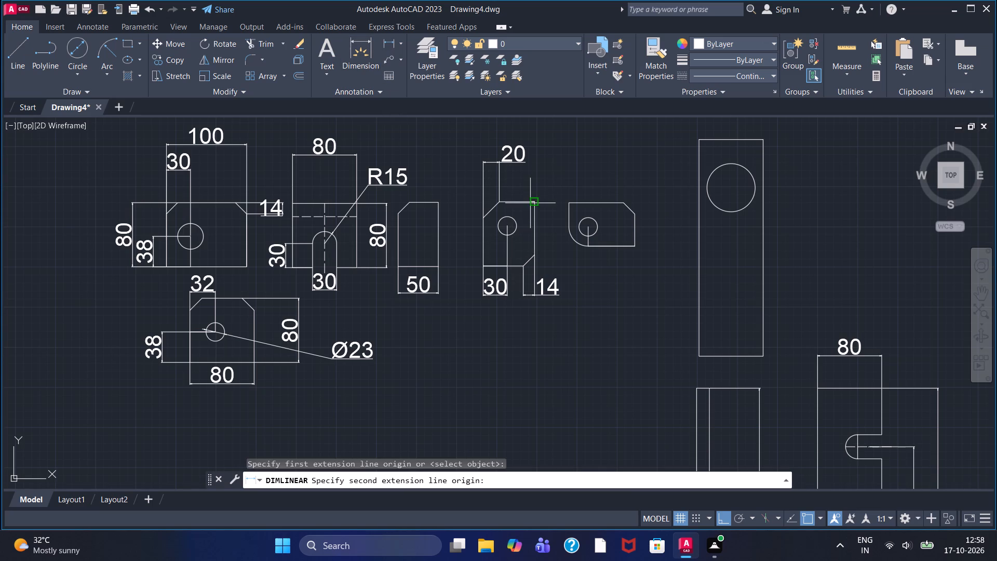
pyautogui.click(521, 269)
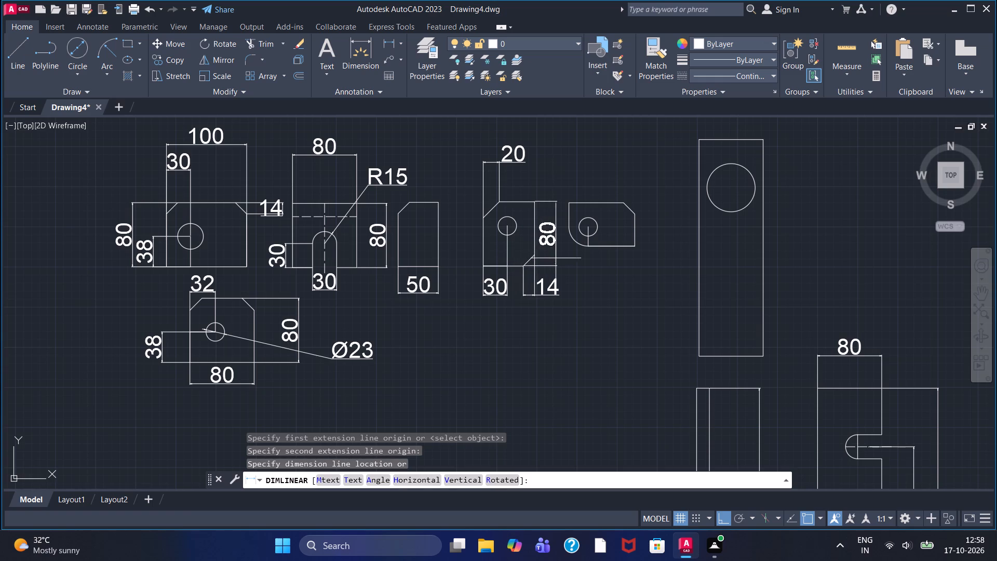
pyautogui.click(563, 255)
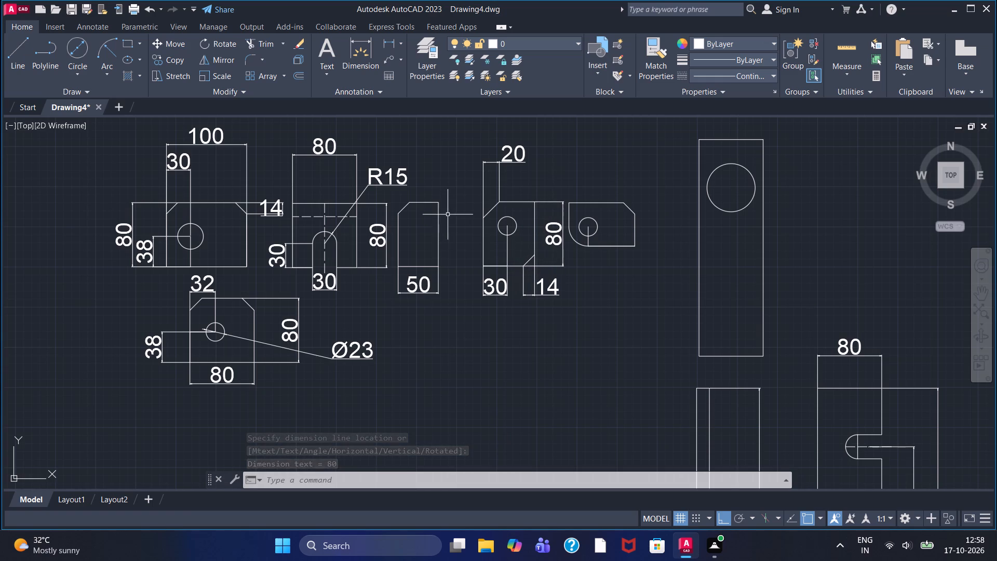
# Add a vertical linear dimension from the fourth plate's hole centre to its bottom edge, placed left of the plate.
pyautogui.click(389, 44)
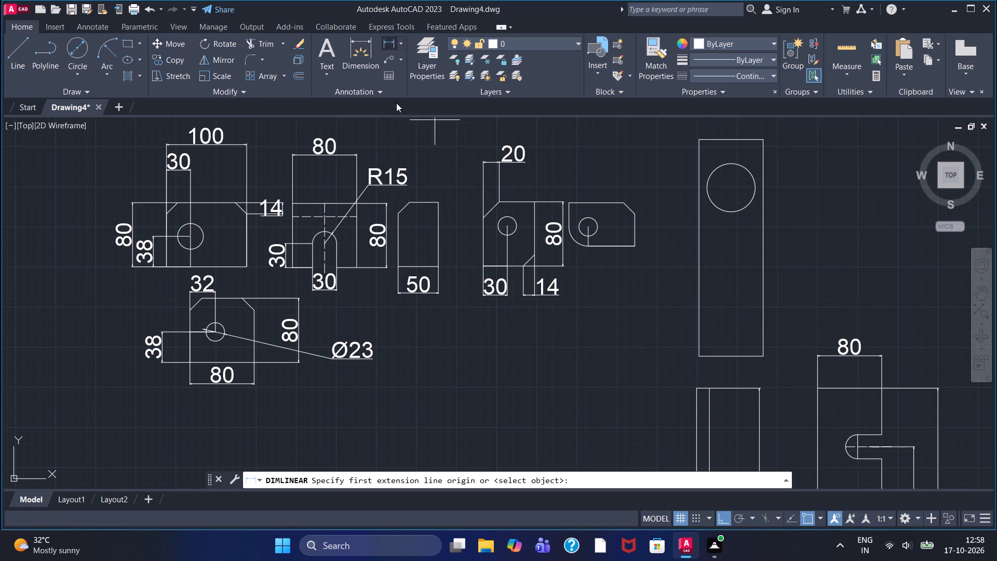
pyautogui.click(509, 226)
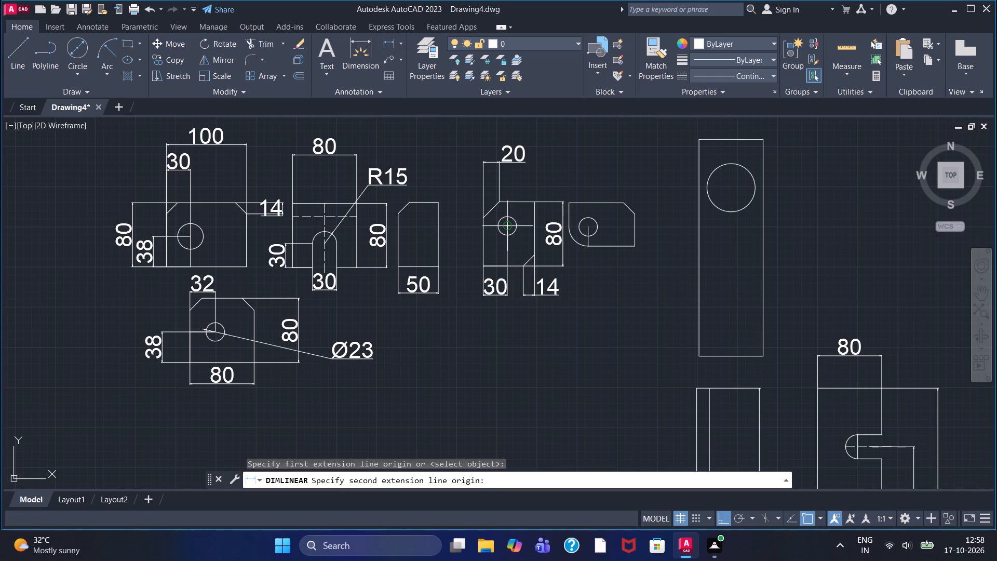
pyautogui.click(507, 263)
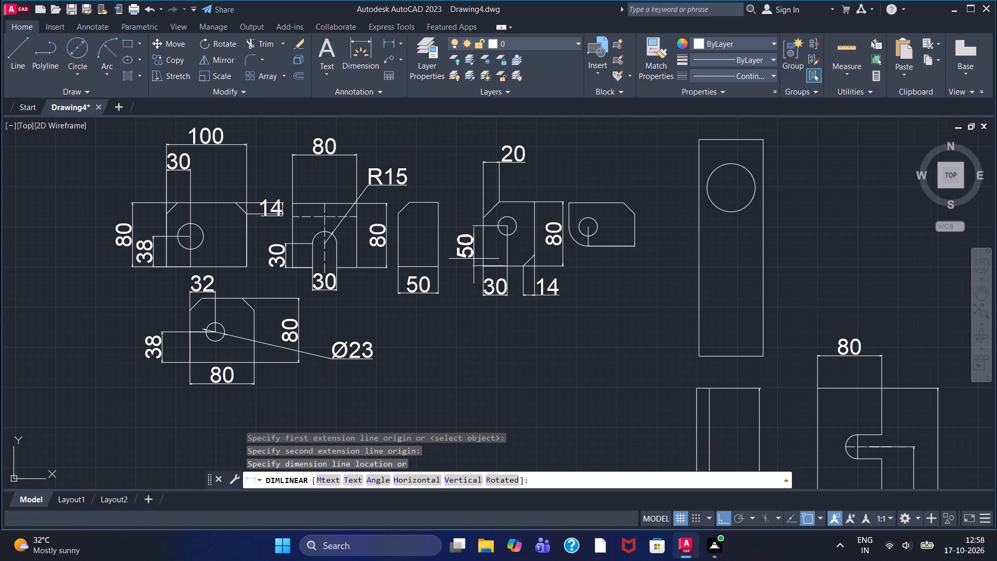
pyautogui.click(470, 254)
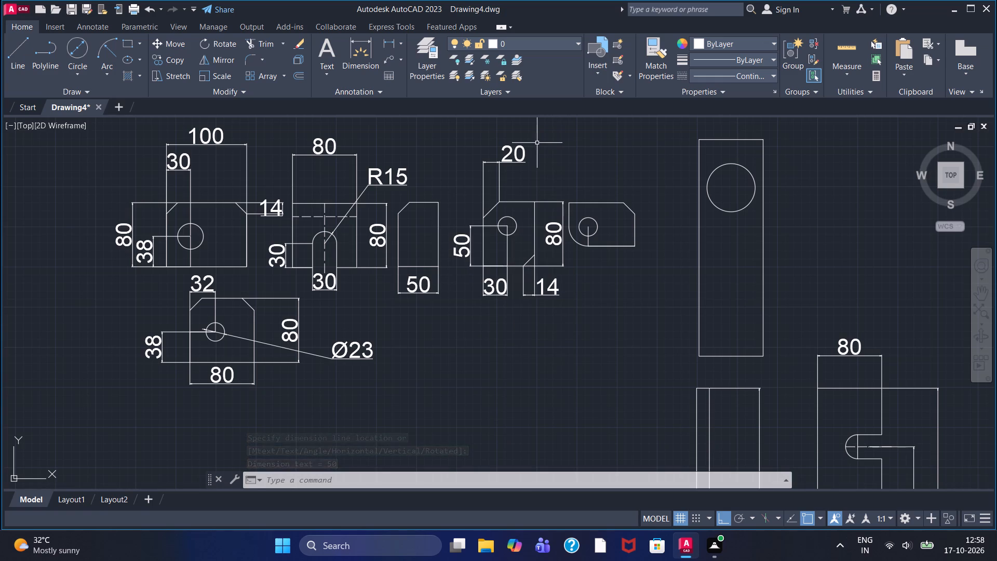
# Add a vertical linear dimension from the fifth plate's hole centre to its top edge, placed right of the plate.
pyautogui.click(387, 46)
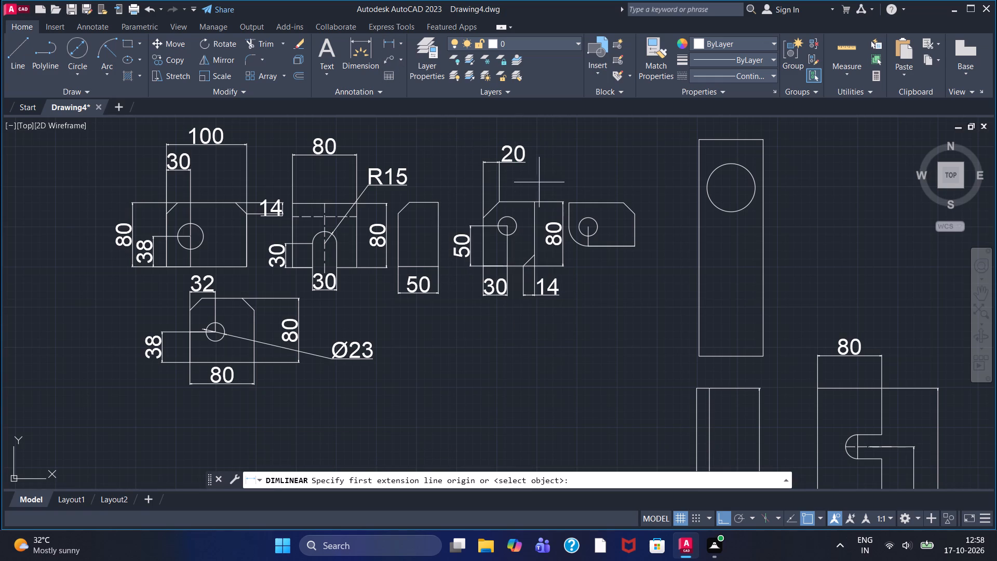
pyautogui.click(587, 223)
pyautogui.click(618, 205)
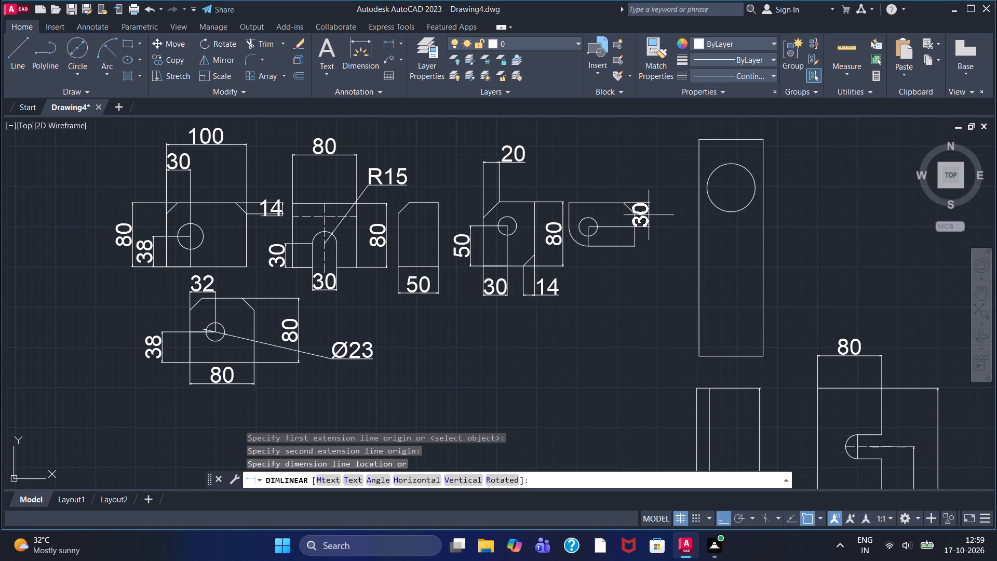
pyautogui.click(675, 220)
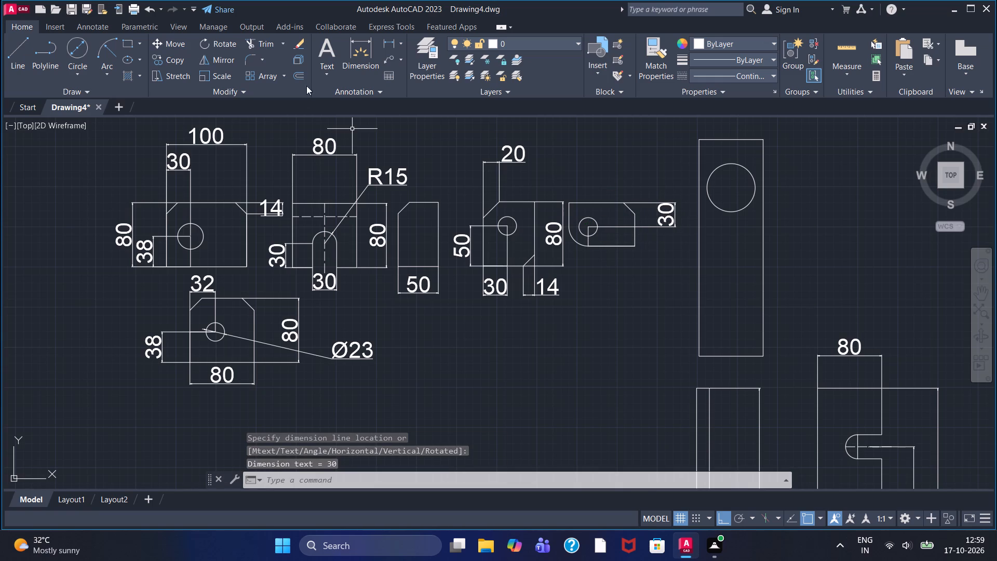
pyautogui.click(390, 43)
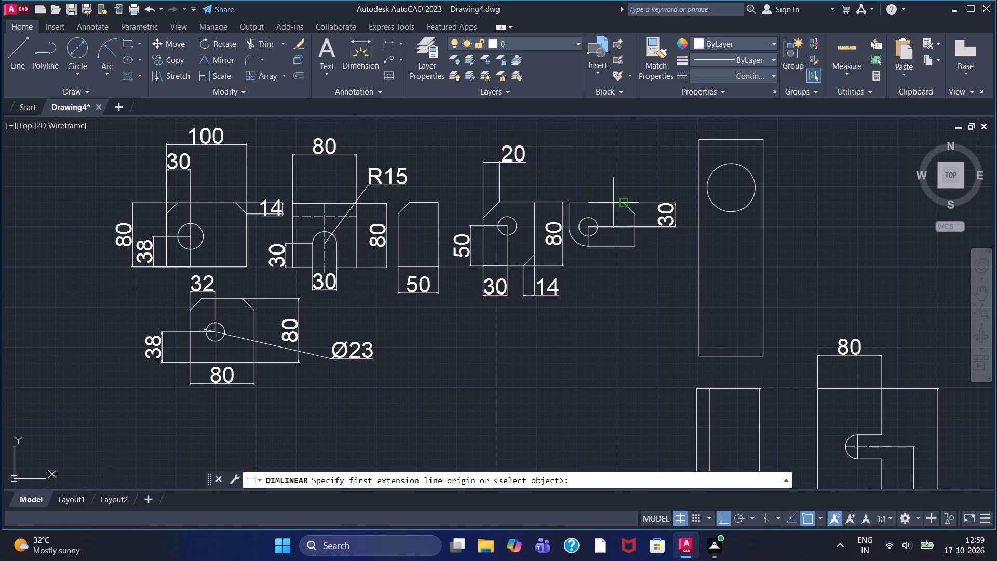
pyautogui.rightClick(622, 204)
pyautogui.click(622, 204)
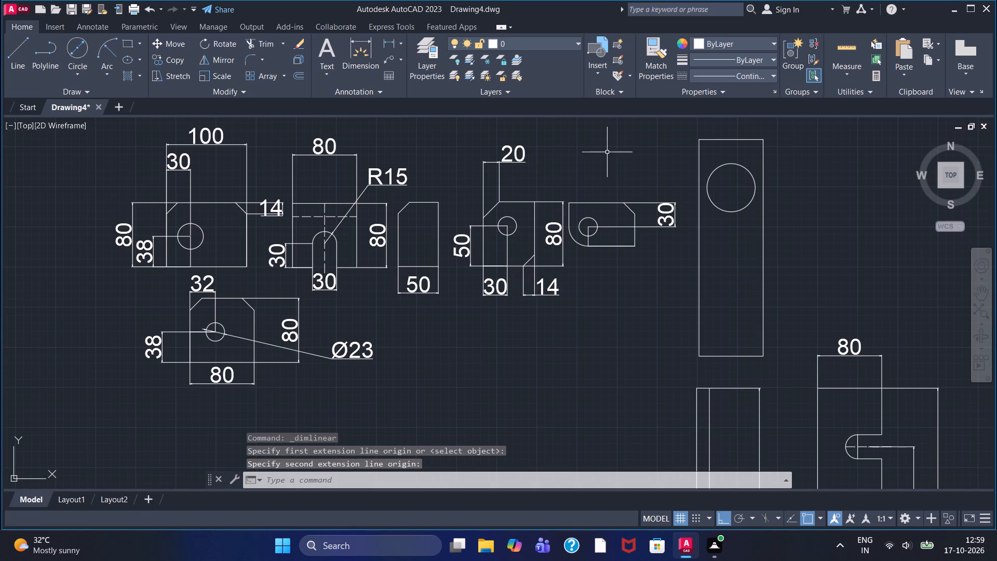
# Add a vertical linear dimension for the fifth plate's full height, placed right of the existing hole-position dimension.
pyautogui.click(388, 42)
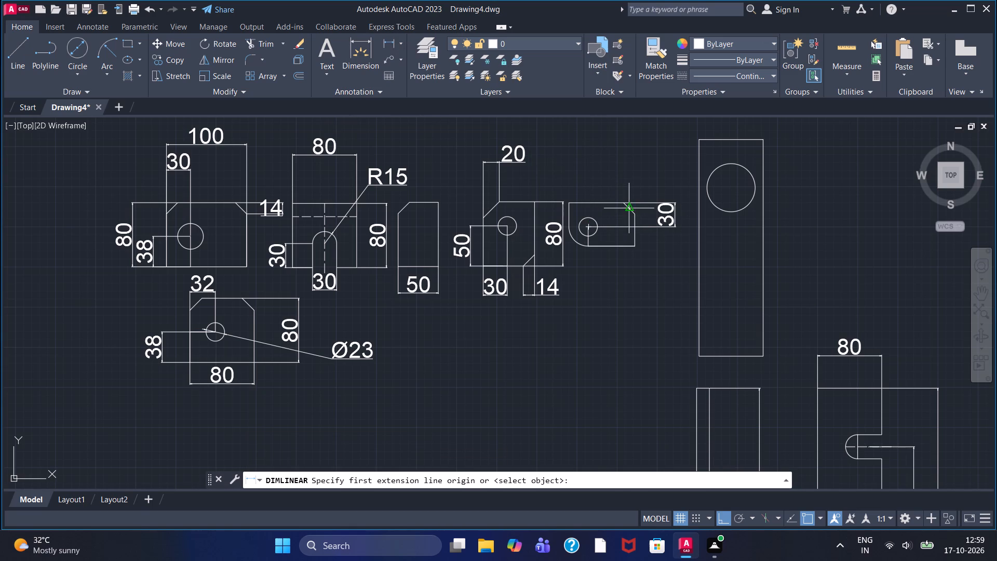
pyautogui.click(621, 198)
pyautogui.click(636, 247)
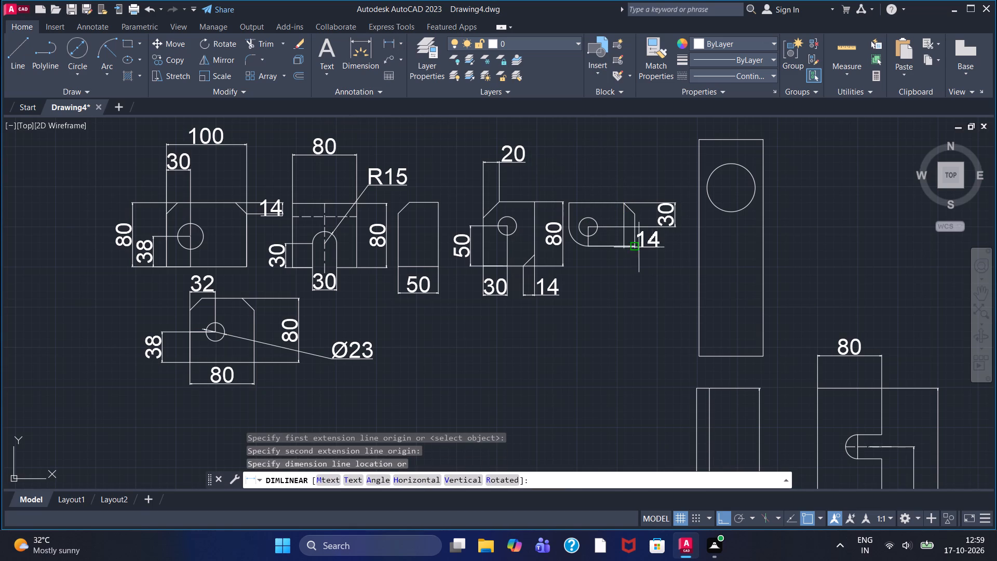
pyautogui.click(694, 225)
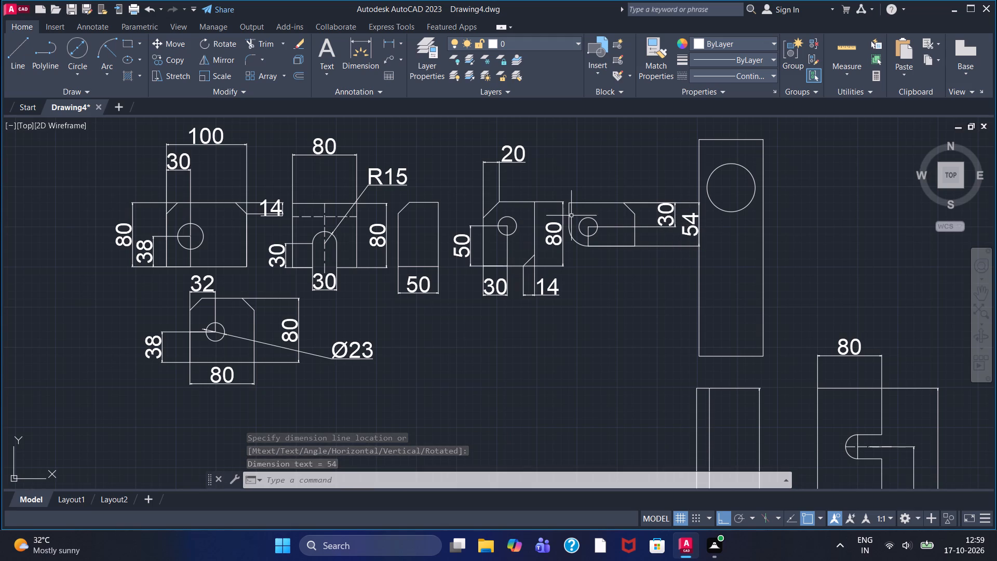
# Add a diameter dimension to the fourth plate's hole, with its text above and right of the hole.
pyautogui.scroll(1, 599, 220)
pyautogui.scroll(-1, 599, 220)
pyautogui.scroll(1, 599, 217)
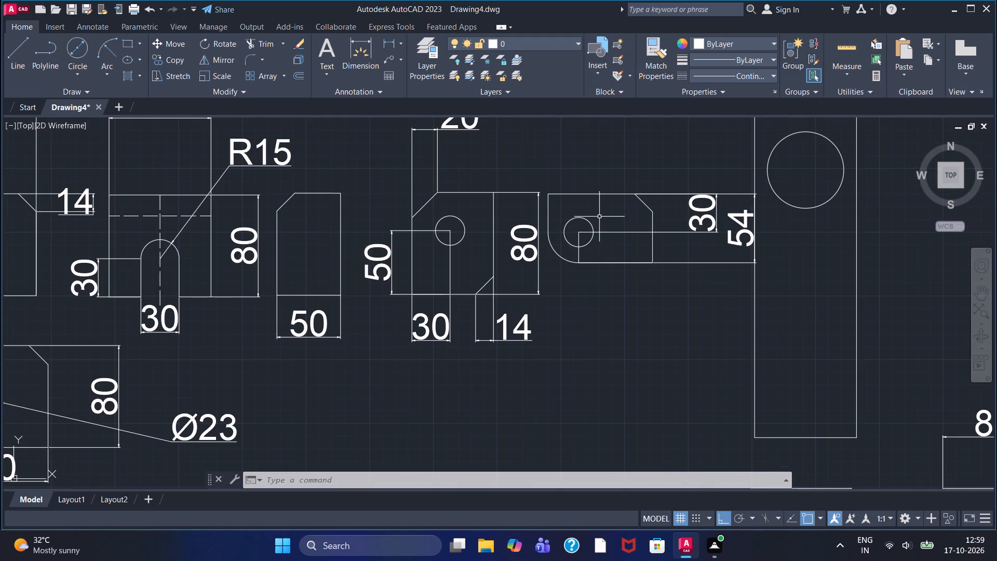
pyautogui.scroll(-1, 544, 204)
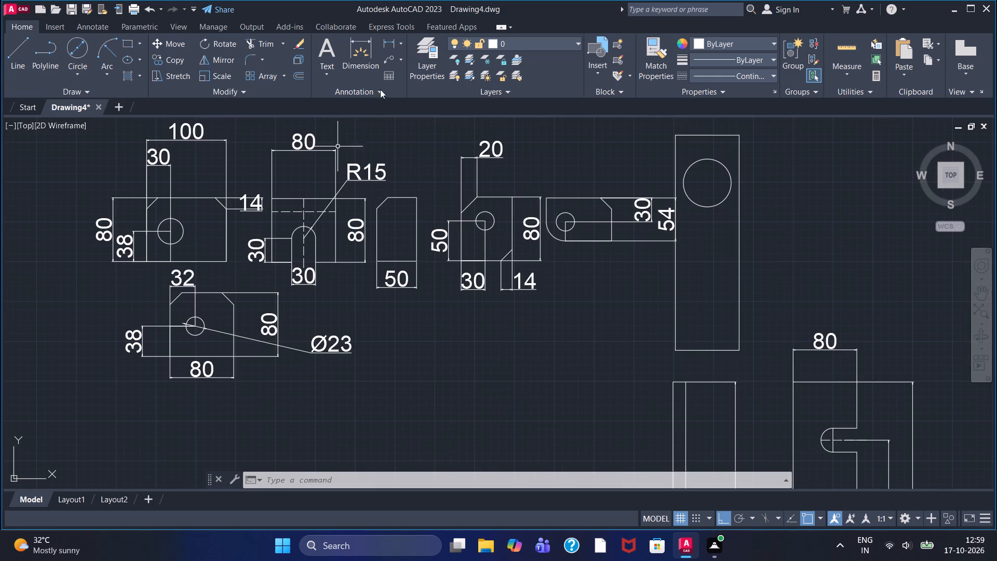
pyautogui.click(400, 45)
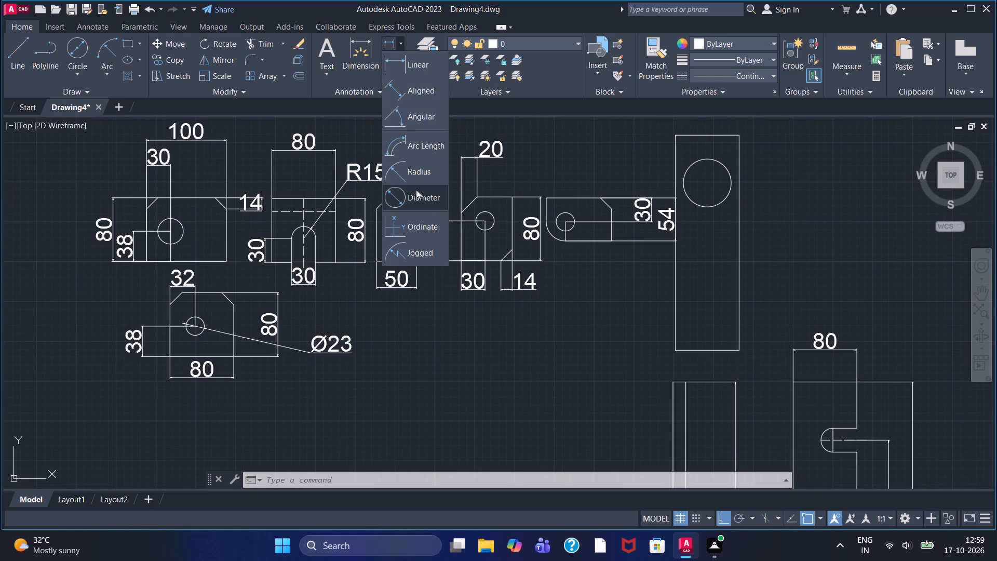
pyautogui.click(416, 191)
pyautogui.click(491, 217)
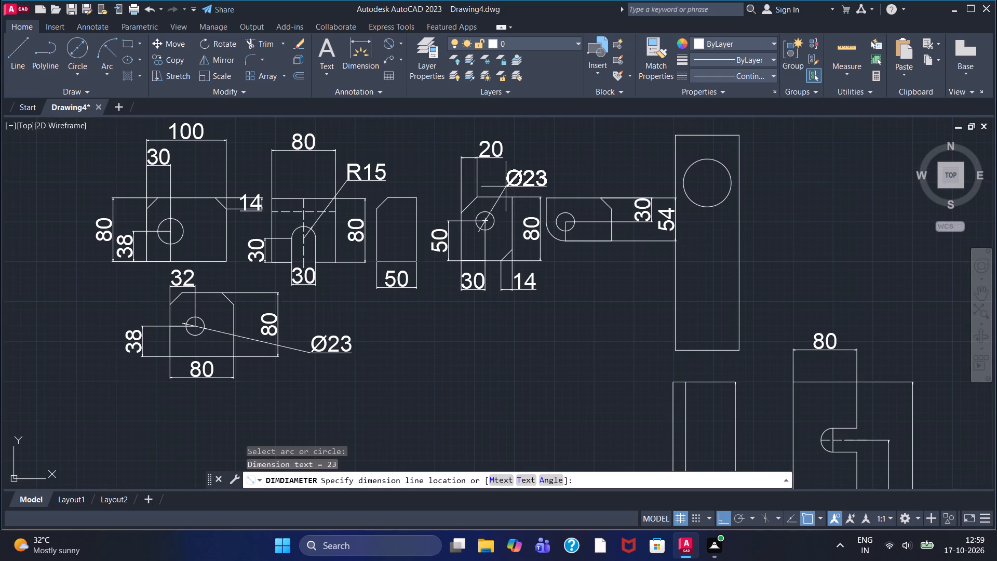
pyautogui.click(513, 172)
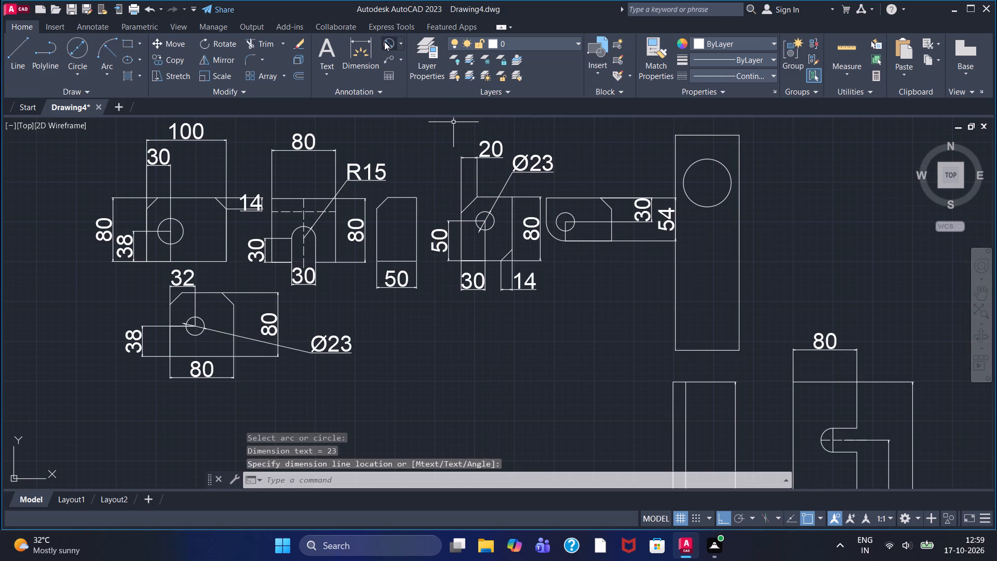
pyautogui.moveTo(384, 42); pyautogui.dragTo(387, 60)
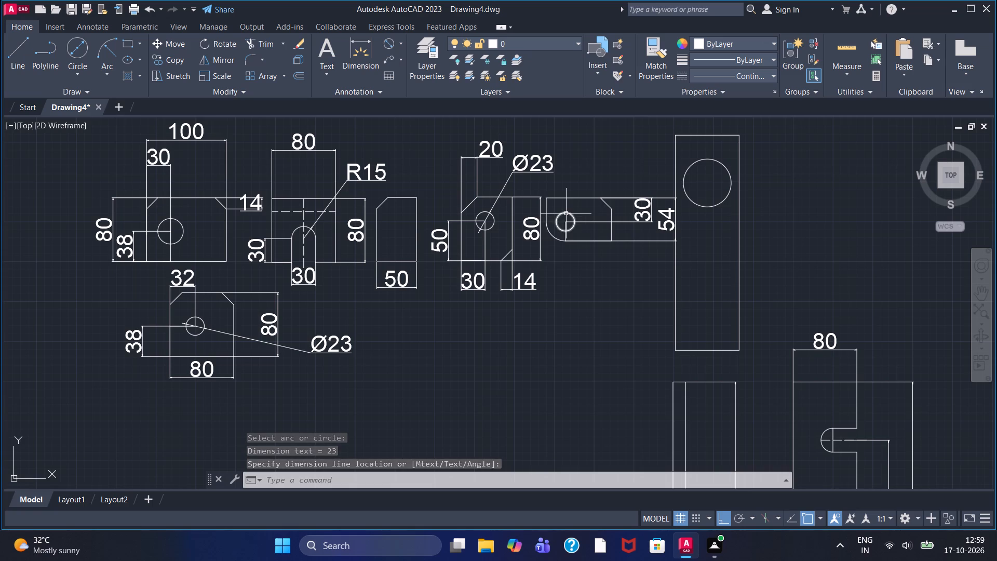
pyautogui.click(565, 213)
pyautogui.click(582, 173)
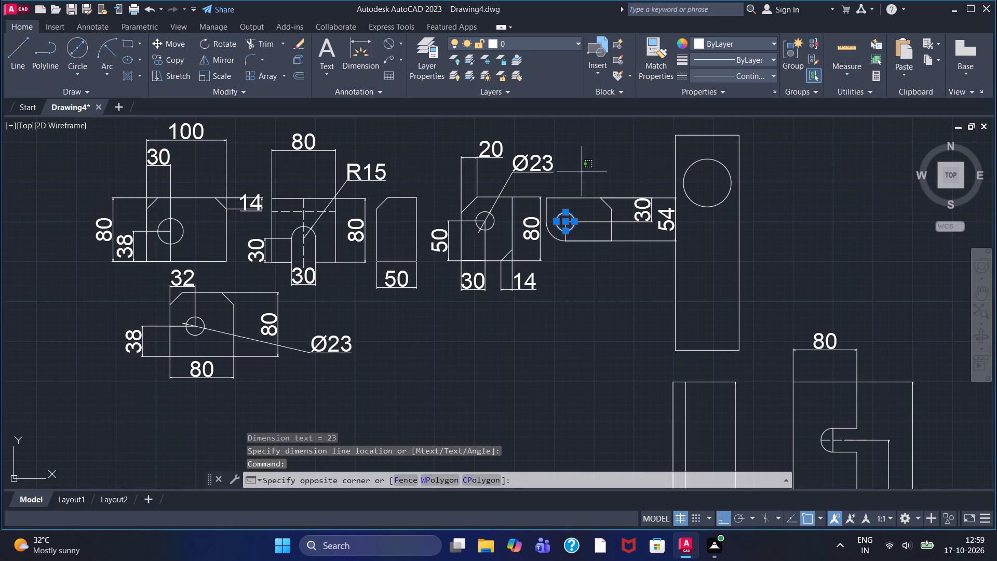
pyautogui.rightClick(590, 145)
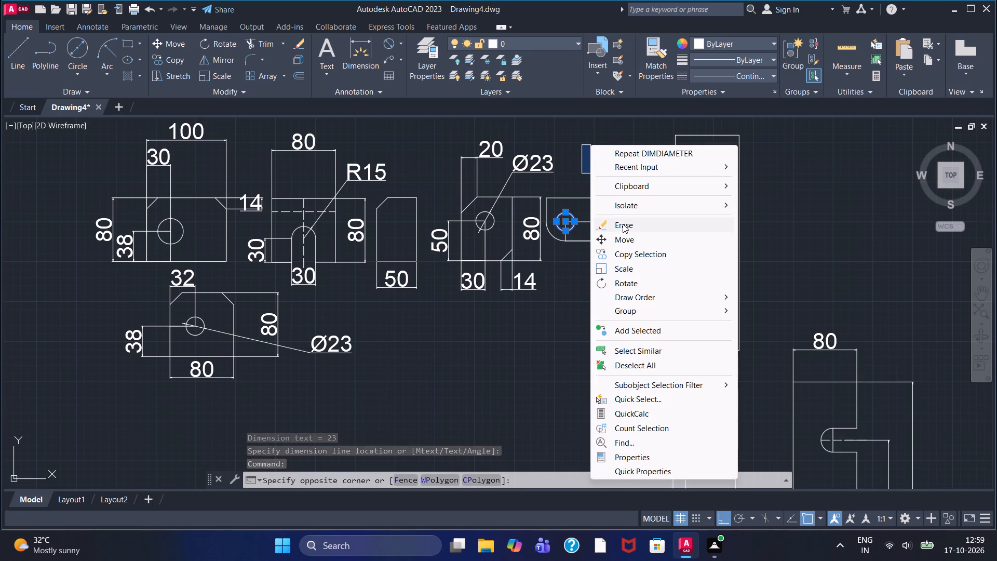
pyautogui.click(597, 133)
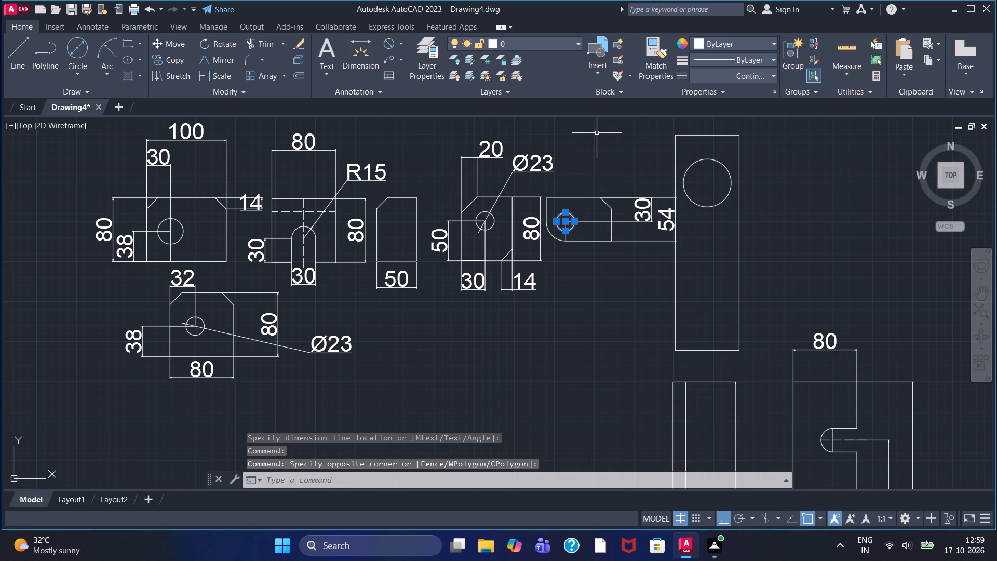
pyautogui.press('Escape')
# Add a diameter dimension to the fifth plate's hole, with its text above and slightly right of the hole.
pyautogui.click(385, 41)
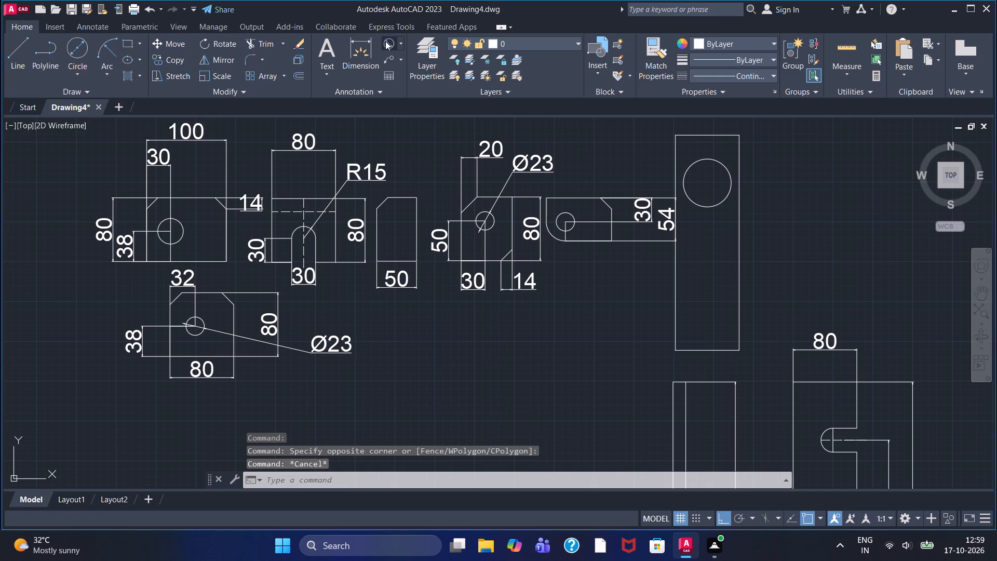
pyautogui.click(563, 214)
pyautogui.click(573, 157)
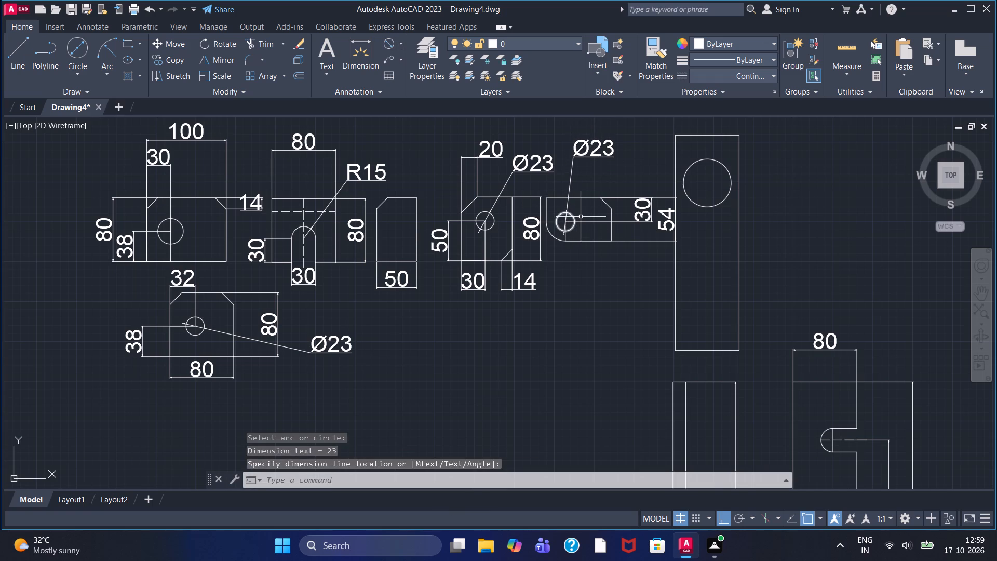
# Move the tall rectangular plate and its large circle up and to the right, with Ortho off, clear of the fifth plate's dimensions.
pyautogui.moveTo(635, 172); pyautogui.dragTo(519, 191, button='middle')
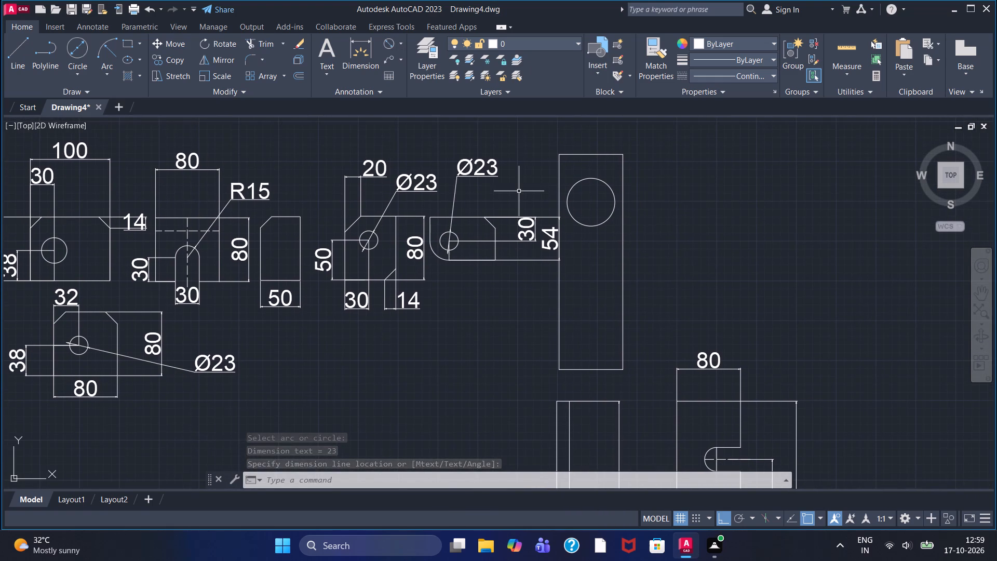
pyautogui.click(550, 143)
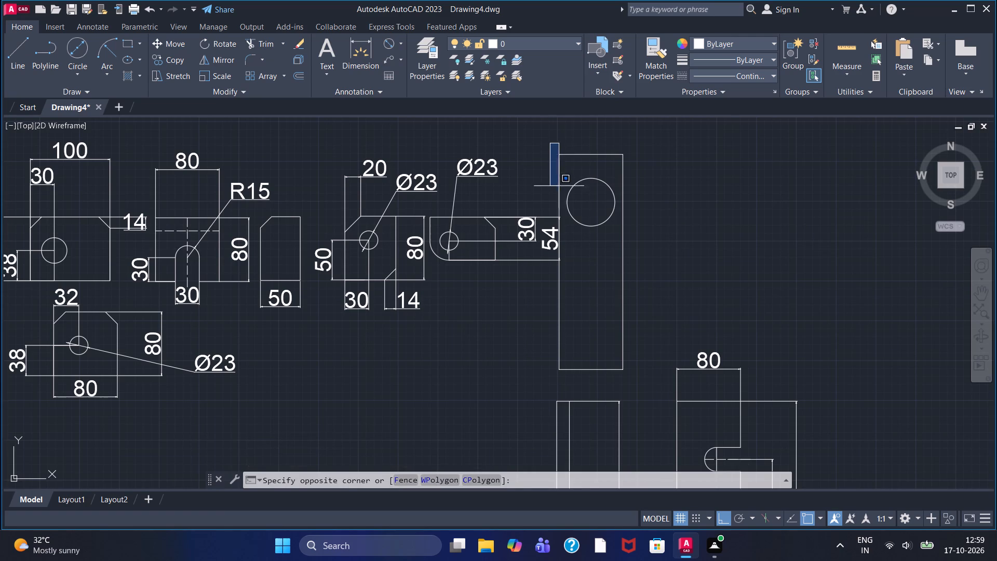
pyautogui.click(641, 374)
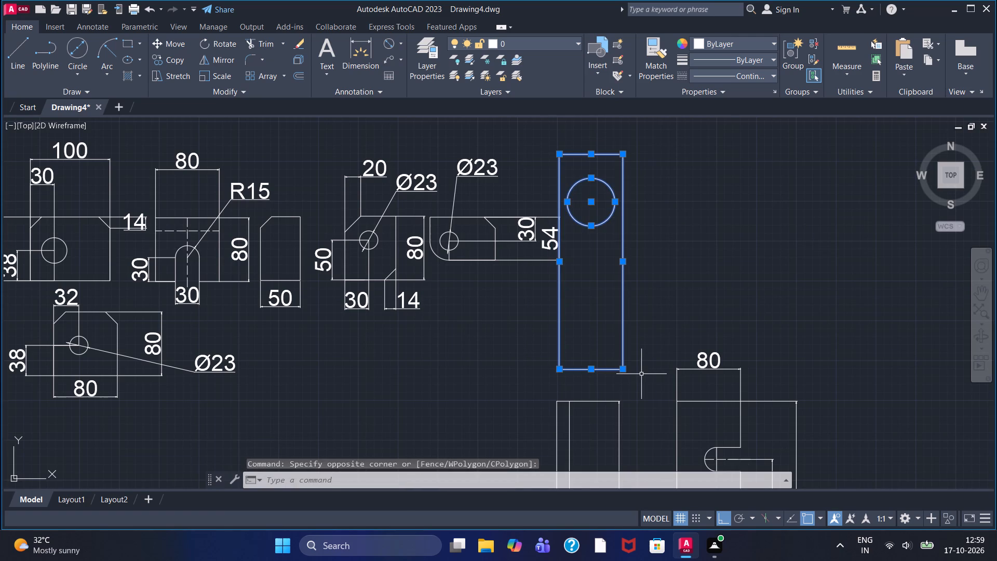
pyautogui.click(170, 41)
pyautogui.moveTo(565, 156); pyautogui.dragTo(621, 142)
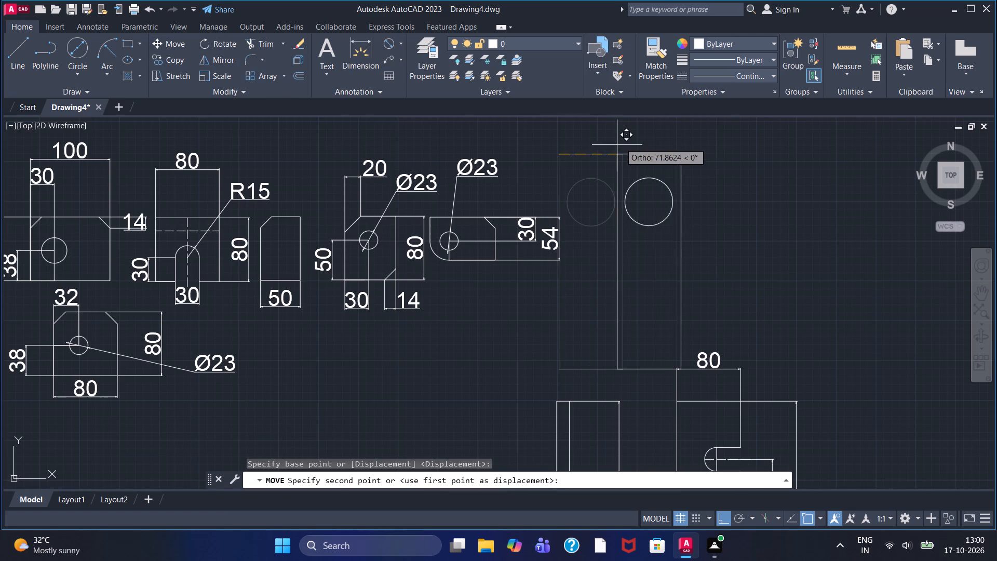
pyautogui.moveTo(621, 142); pyautogui.dragTo(616, 139)
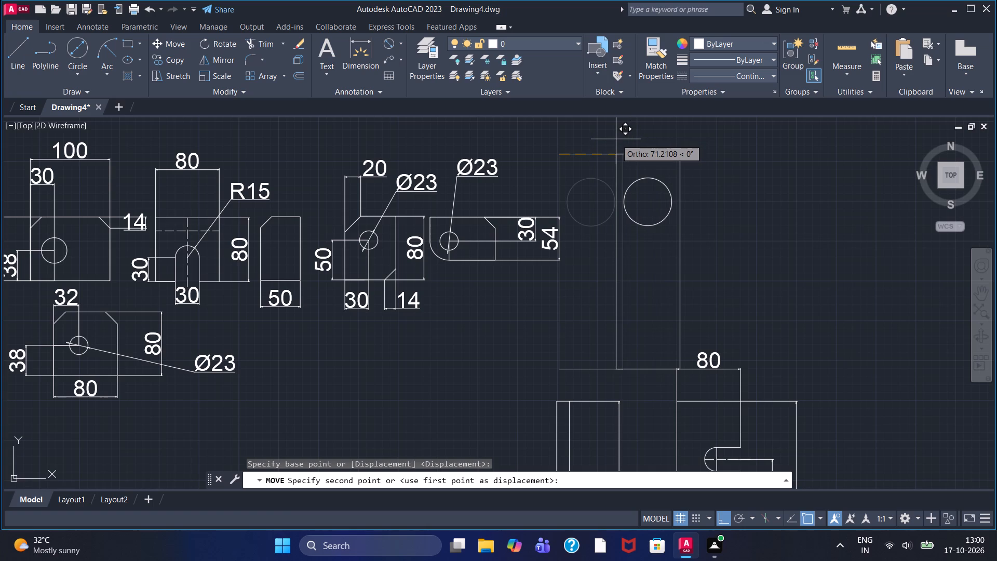
pyautogui.moveTo(616, 139); pyautogui.dragTo(637, 133)
pyautogui.press('F8')
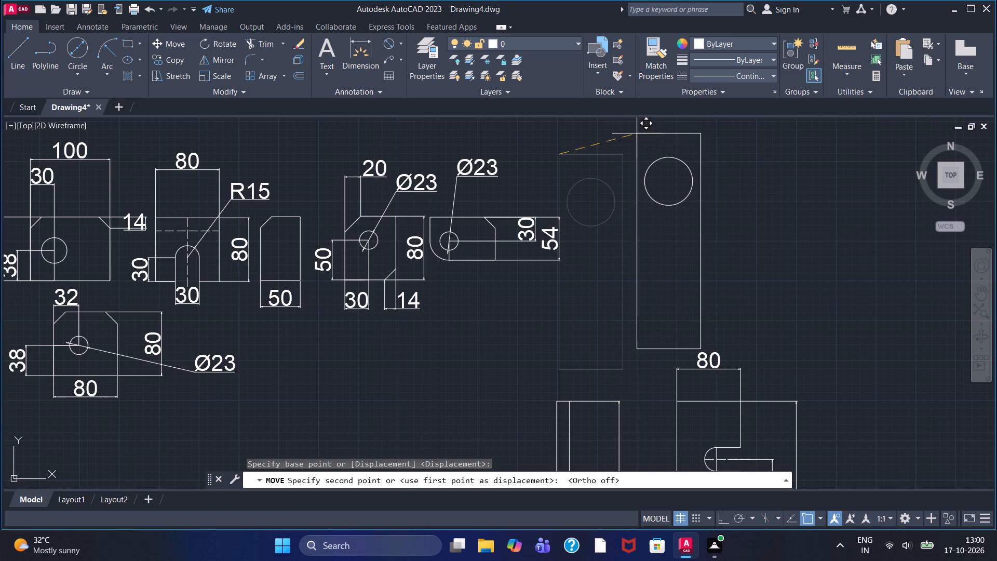
pyautogui.moveTo(637, 133); pyautogui.dragTo(646, 122)
pyautogui.click(646, 122)
# Add a horizontal linear dimension for the tall plate's width, placed just above its top edge.
pyautogui.scroll(-1, 633, 178)
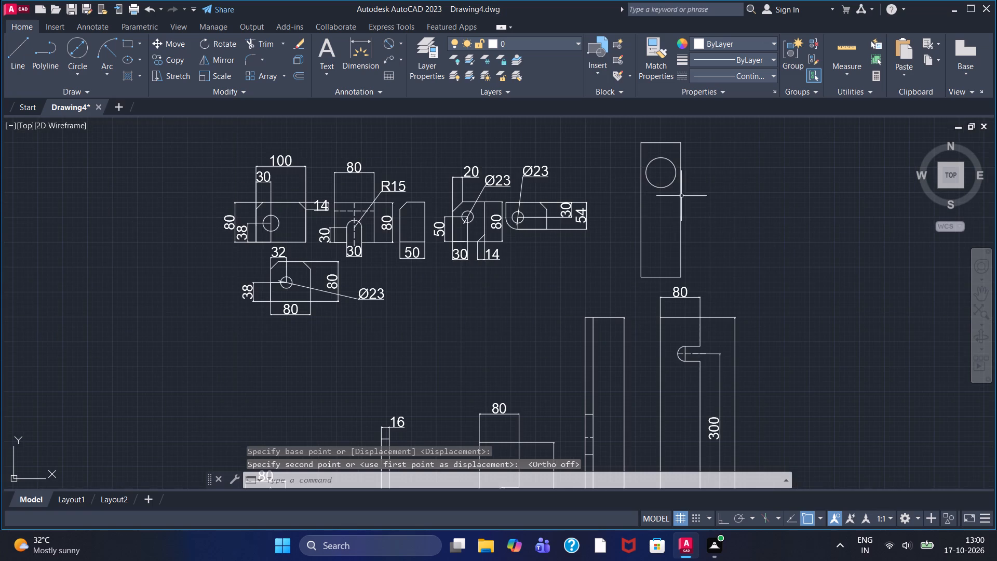
pyautogui.scroll(1, 720, 204)
pyautogui.moveTo(703, 201); pyautogui.dragTo(638, 237, button='middle')
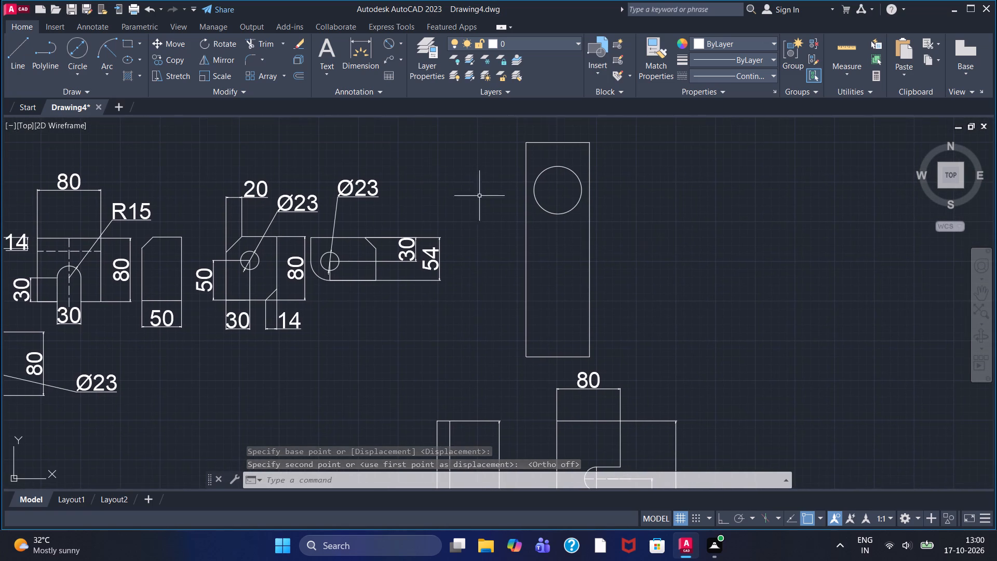
pyautogui.click(399, 44)
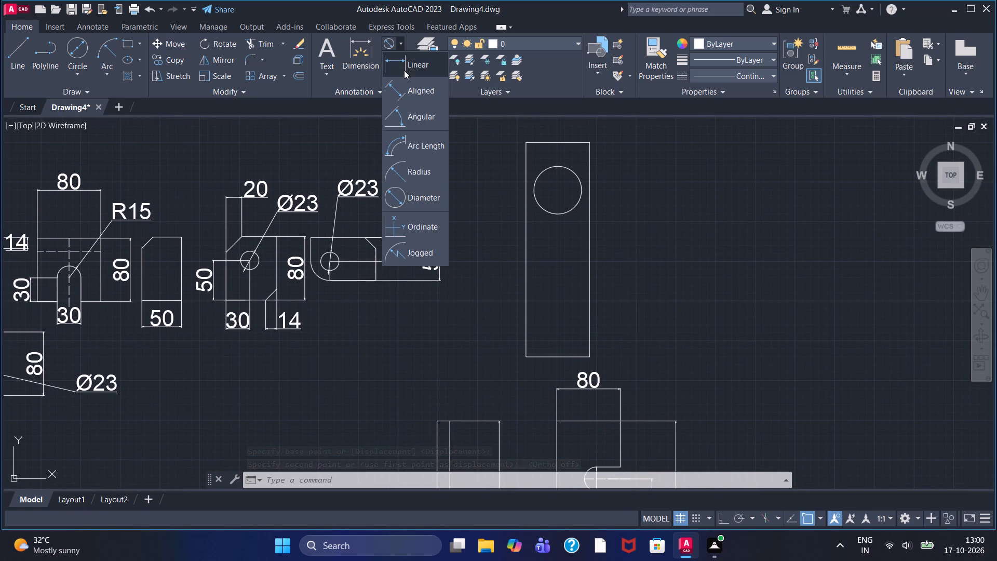
pyautogui.click(404, 71)
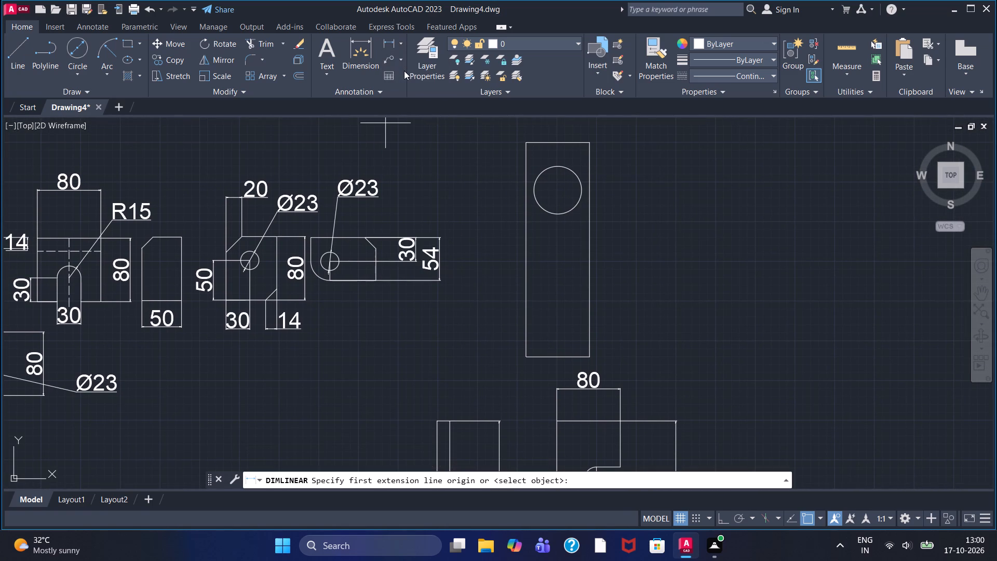
pyautogui.click(526, 142)
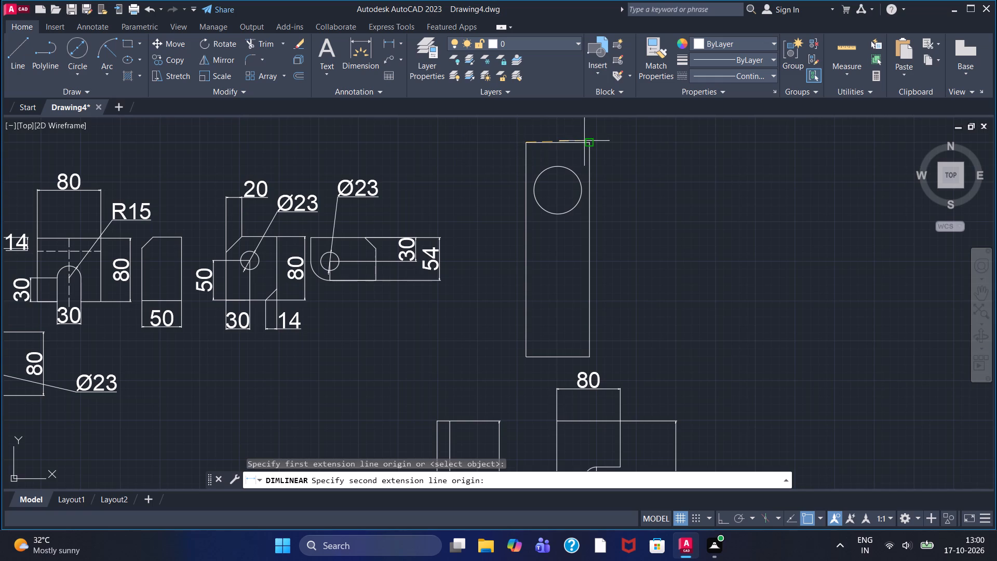
pyautogui.click(589, 143)
pyautogui.click(565, 125)
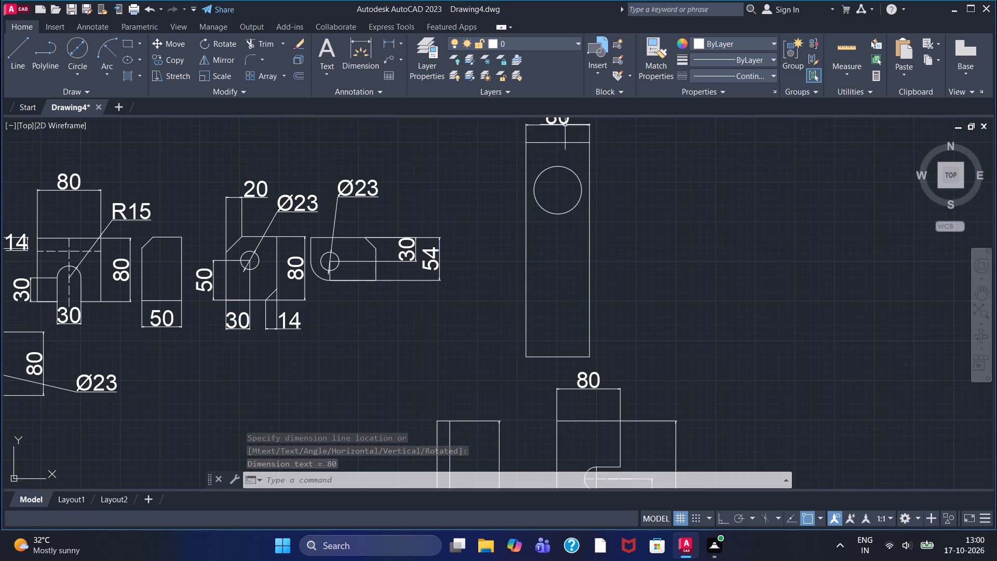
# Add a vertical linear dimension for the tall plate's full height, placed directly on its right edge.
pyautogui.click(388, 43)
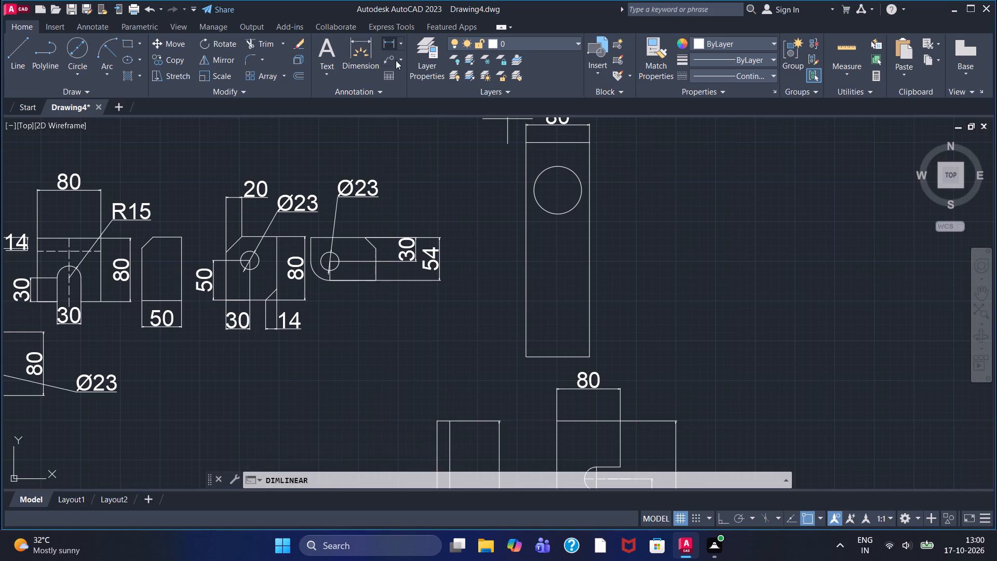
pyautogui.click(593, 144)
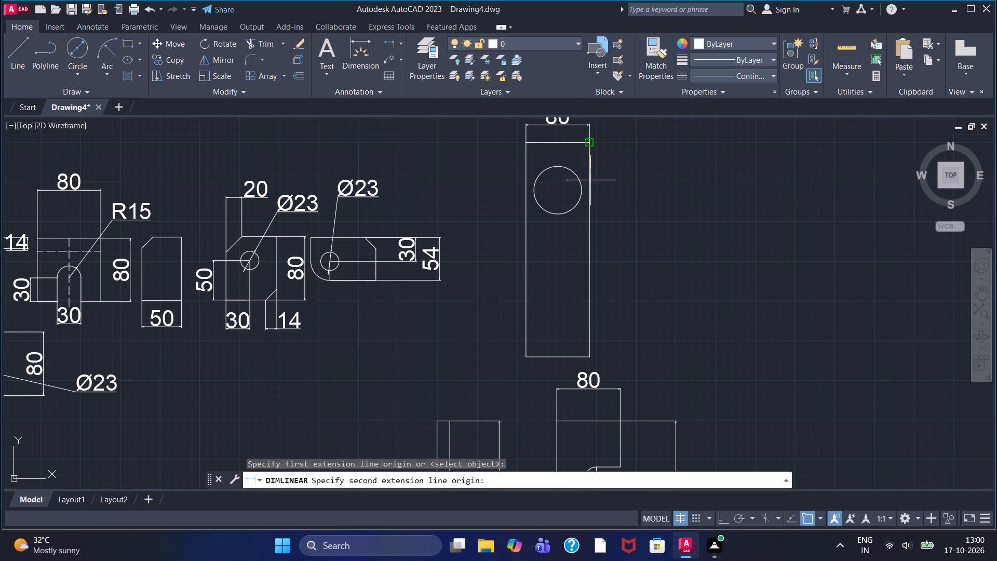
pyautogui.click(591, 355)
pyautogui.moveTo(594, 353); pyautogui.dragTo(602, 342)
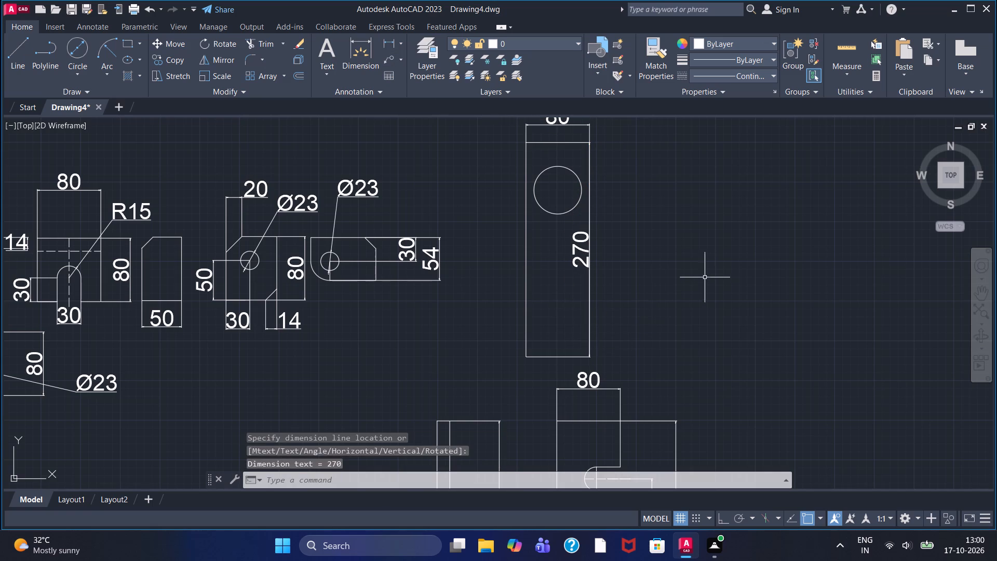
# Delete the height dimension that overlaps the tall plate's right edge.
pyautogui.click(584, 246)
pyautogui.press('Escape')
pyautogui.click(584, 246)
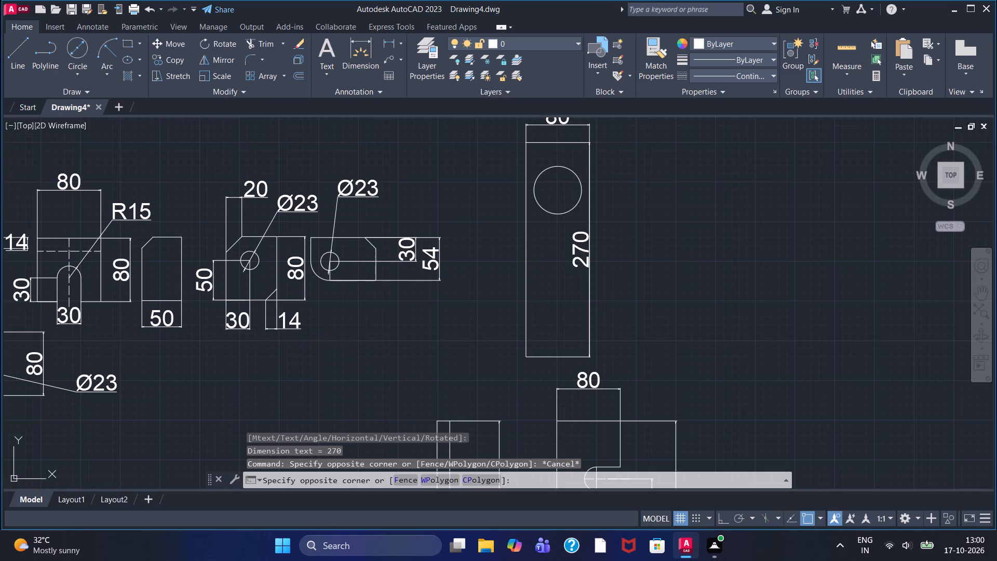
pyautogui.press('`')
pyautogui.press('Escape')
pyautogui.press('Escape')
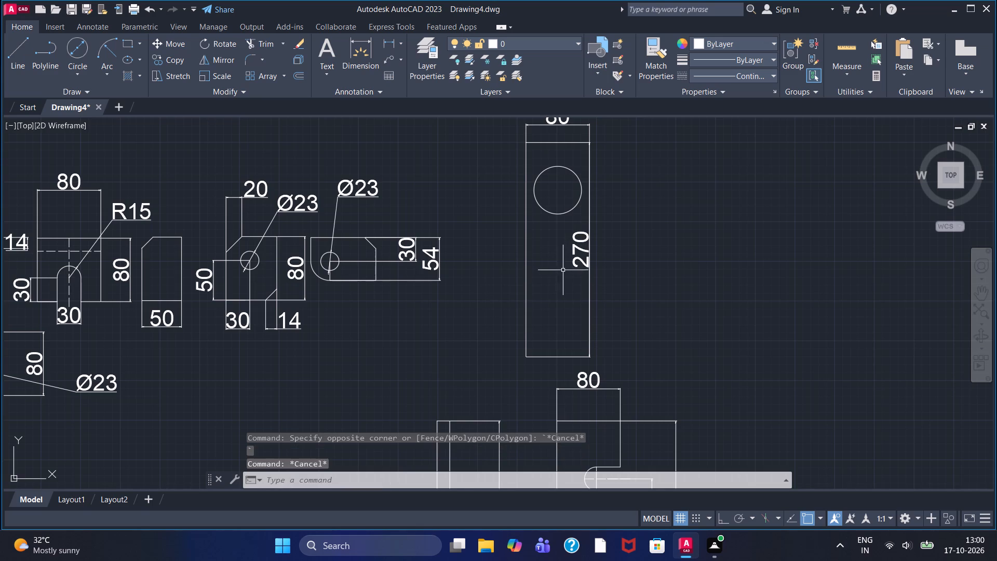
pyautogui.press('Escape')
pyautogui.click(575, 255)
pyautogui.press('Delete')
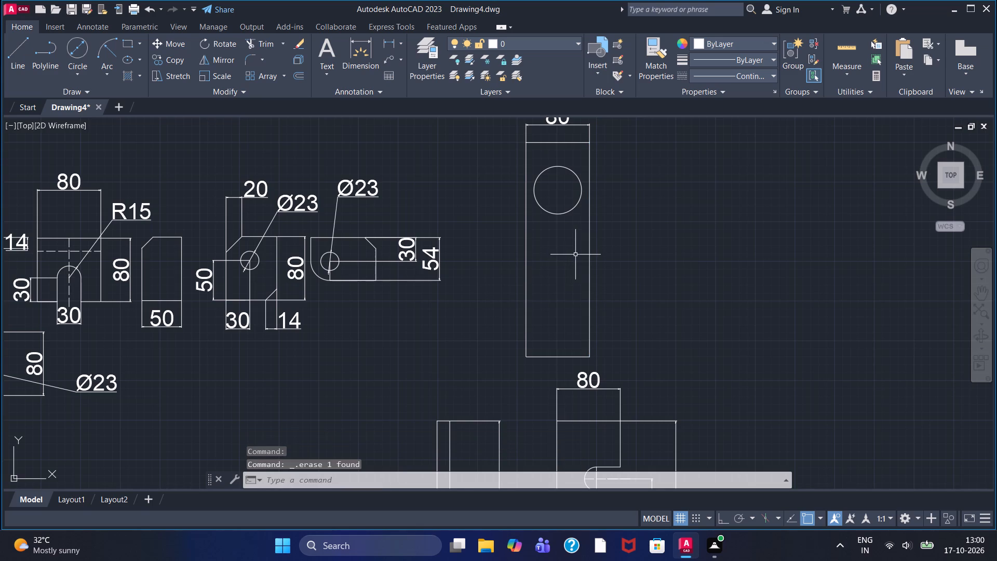
# Add a vertical linear dimension for the tall plate's full height, placed well clear of the plate on its right side.
pyautogui.click(392, 41)
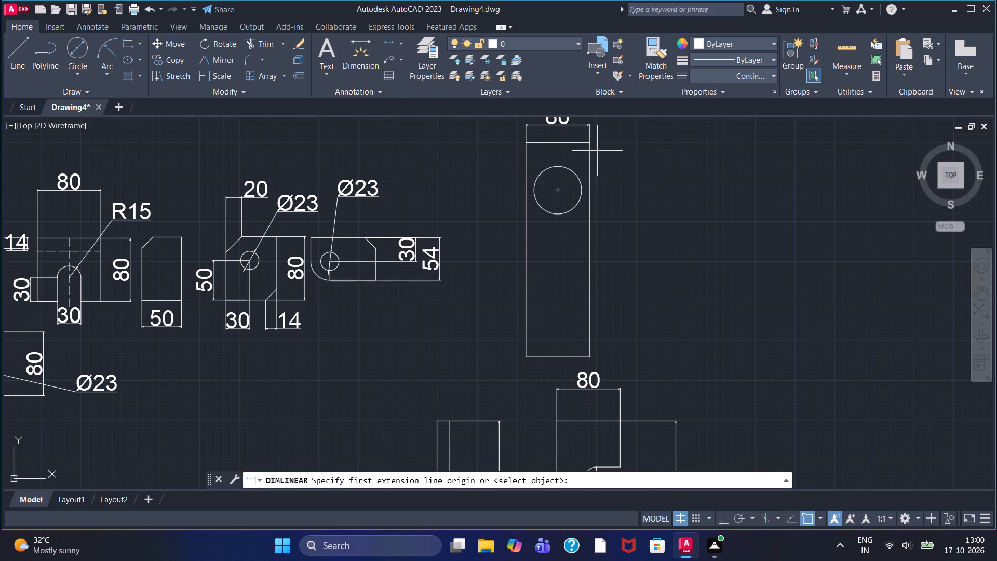
pyautogui.click(591, 143)
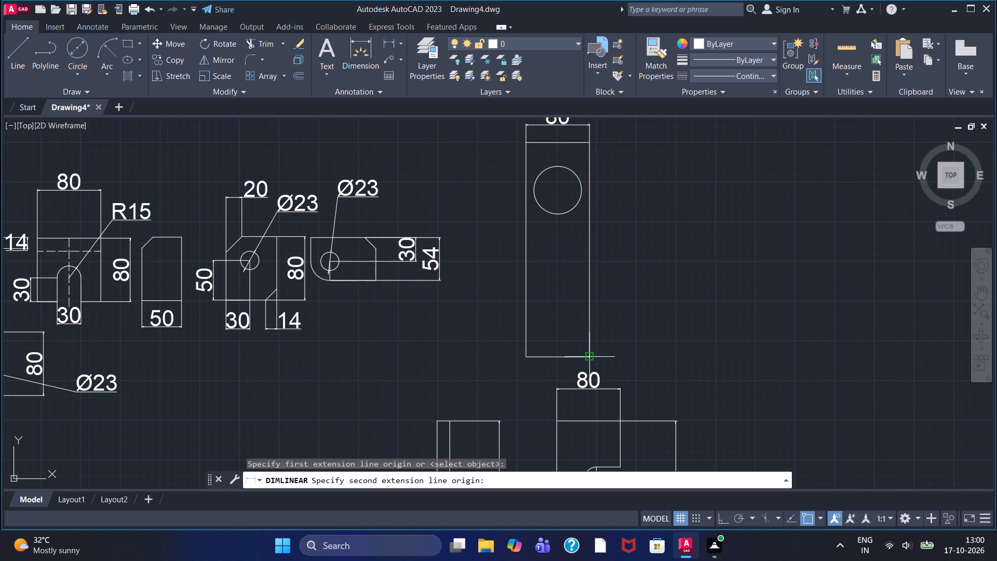
pyautogui.click(589, 356)
pyautogui.click(662, 276)
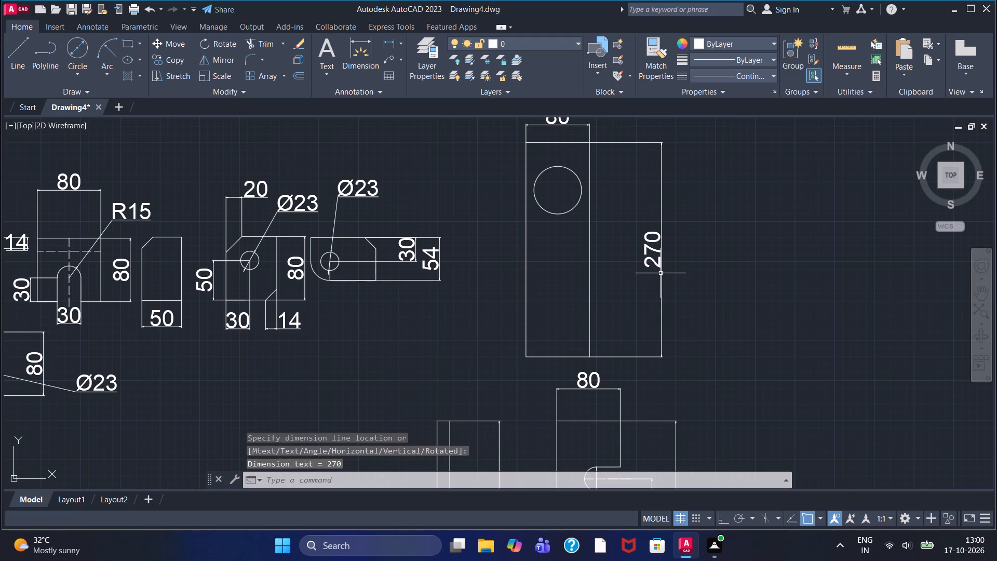
# Add a vertical linear dimension from the tall plate's hole centre to its bottom edge, placed between the plate and the full-height dimension.
pyautogui.click(389, 44)
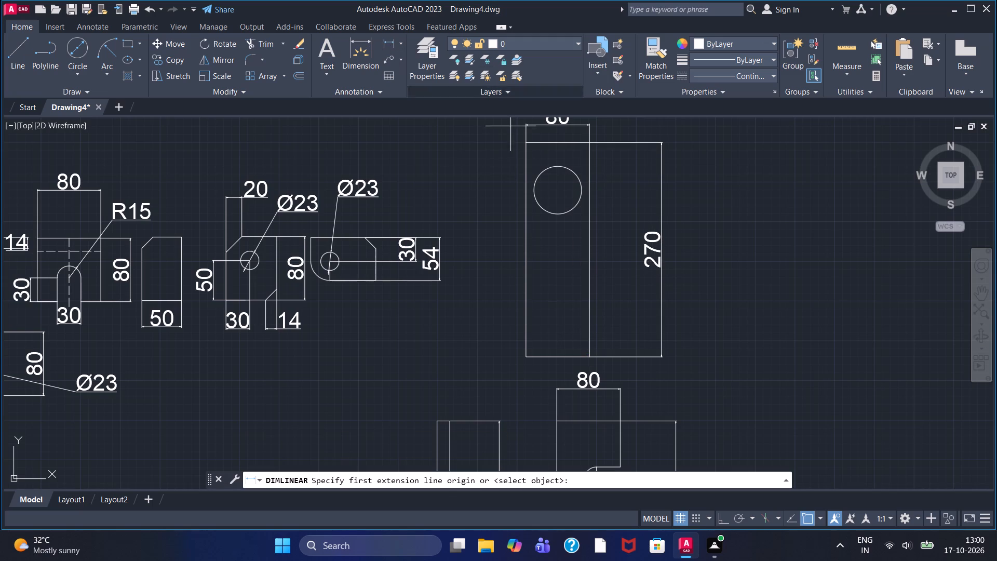
pyautogui.click(560, 192)
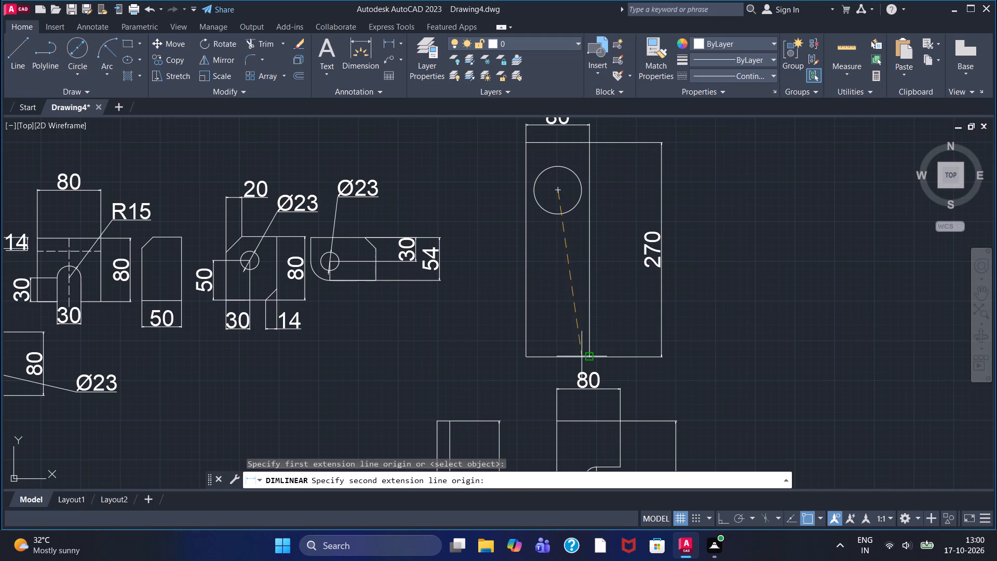
pyautogui.click(591, 360)
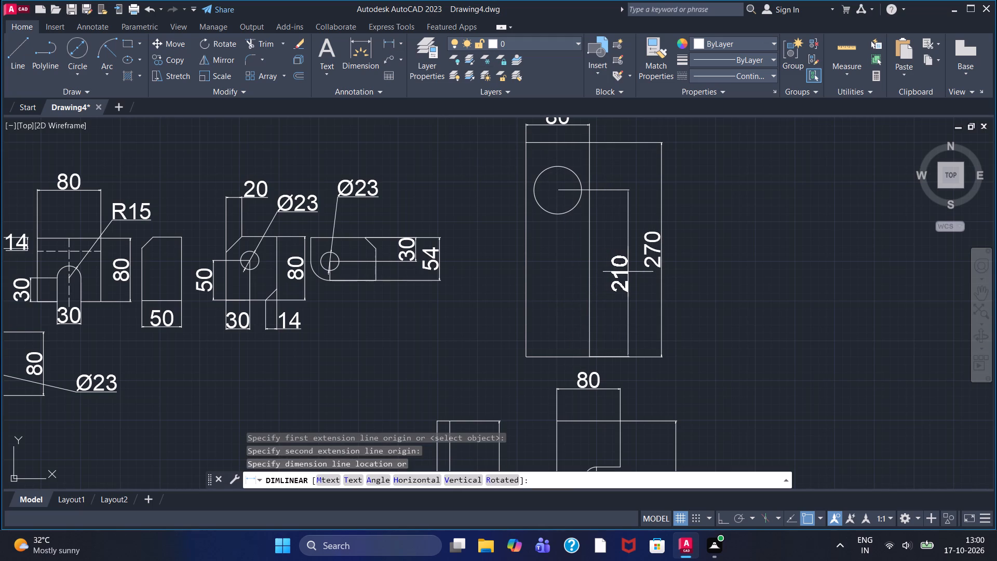
pyautogui.click(629, 271)
# Add a diameter dimension to the tall plate's large hole, with its text above and left of the plate.
pyautogui.scroll(1, 573, 215)
pyautogui.scroll(-2, 573, 215)
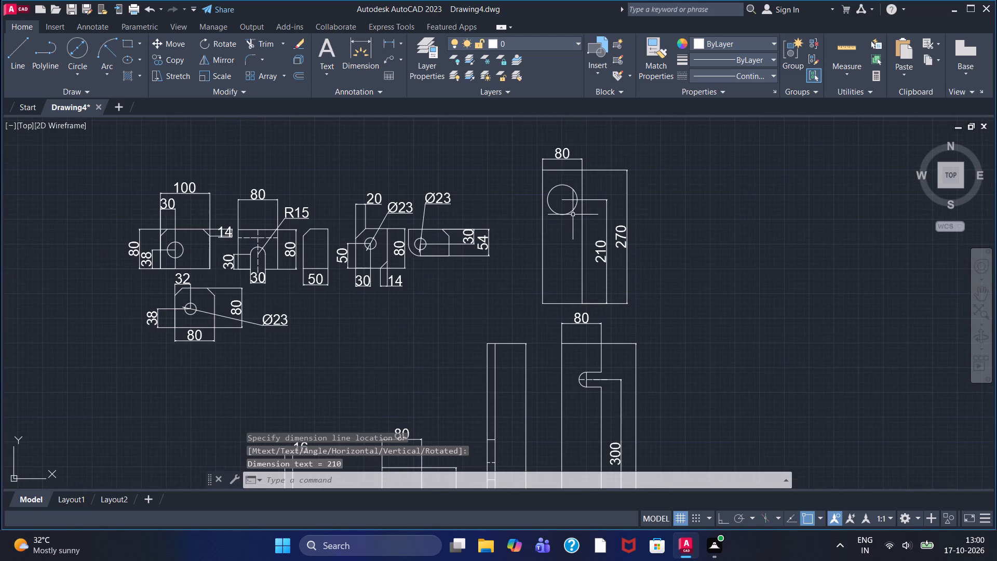
pyautogui.moveTo(568, 234); pyautogui.dragTo(541, 253, button='middle')
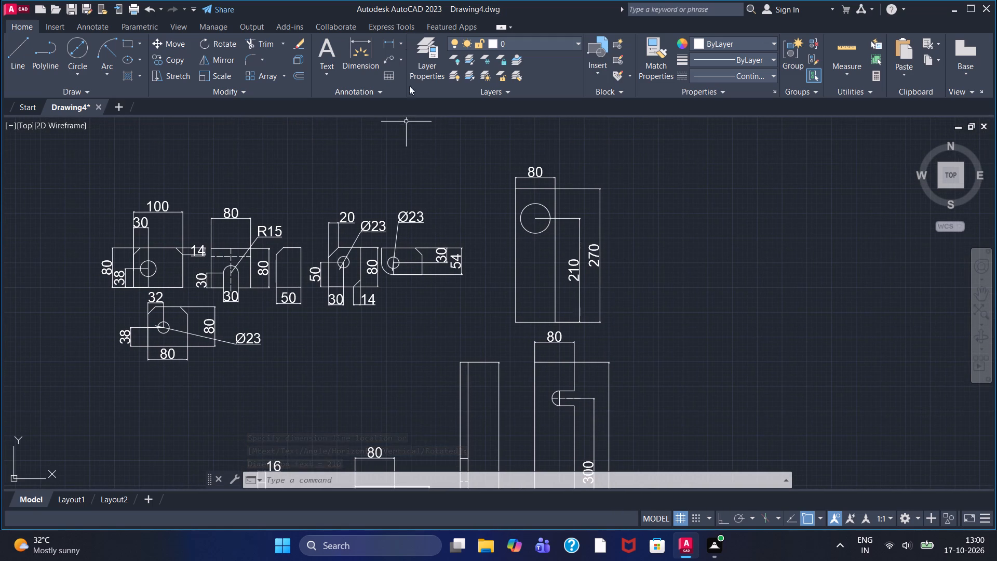
pyautogui.click(403, 44)
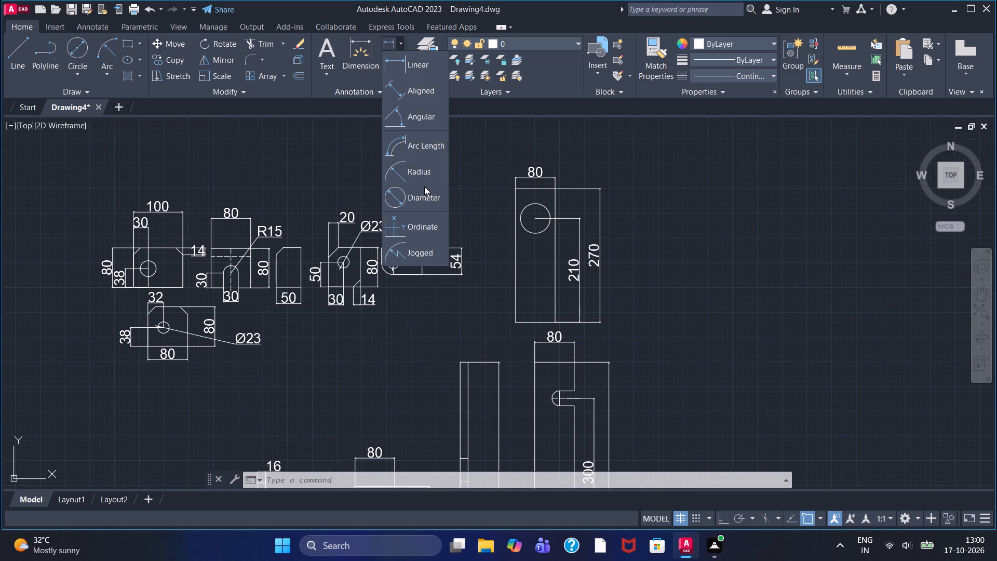
pyautogui.click(424, 186)
pyautogui.click(526, 209)
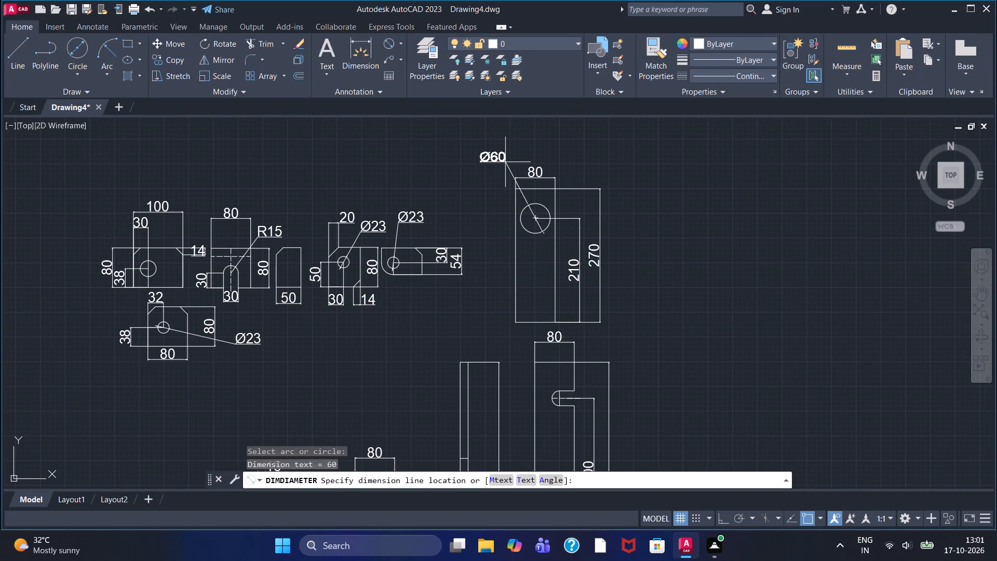
pyautogui.click(505, 162)
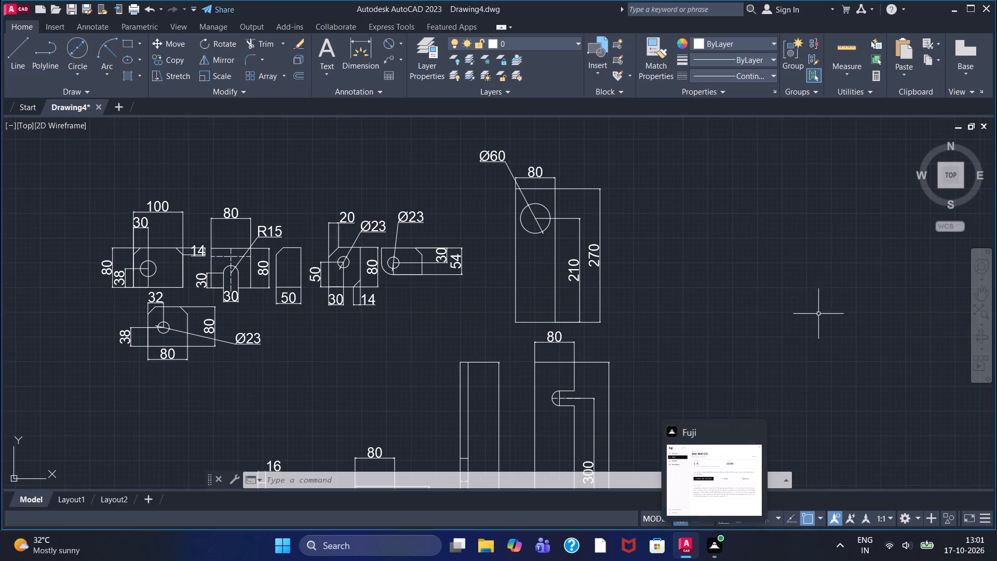
# Review the dimensioned small plates, uprights and hatched sections across the whole drawing.
pyautogui.scroll(-1, 731, 316)
pyautogui.scroll(1, 731, 316)
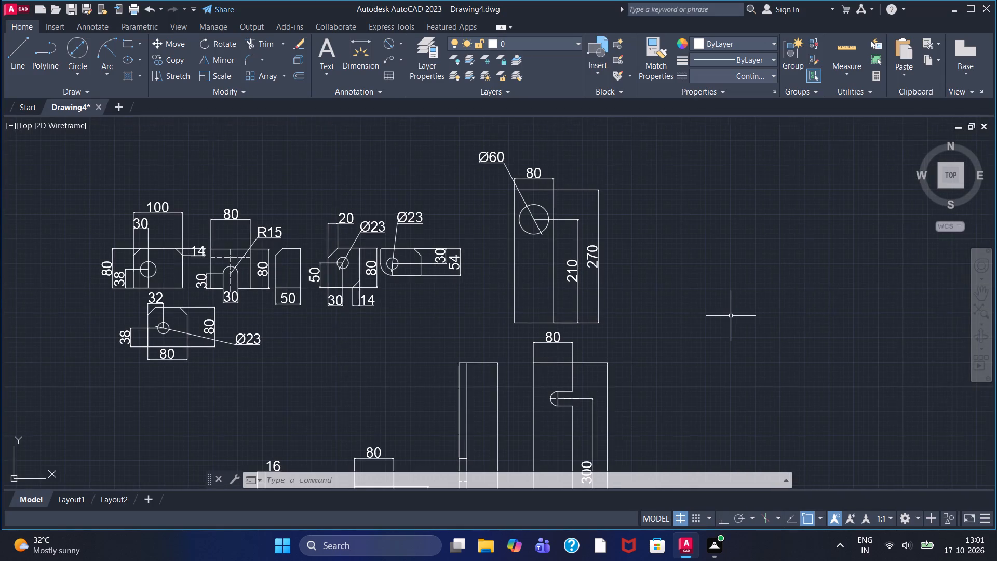
pyautogui.scroll(1, 731, 316)
pyautogui.scroll(-1, 729, 312)
pyautogui.scroll(-1, 575, 288)
pyautogui.moveTo(480, 229); pyautogui.dragTo(461, 151, button='middle')
pyautogui.scroll(-1, 461, 151)
pyautogui.scroll(1, 396, 231)
pyautogui.scroll(-1, 396, 231)
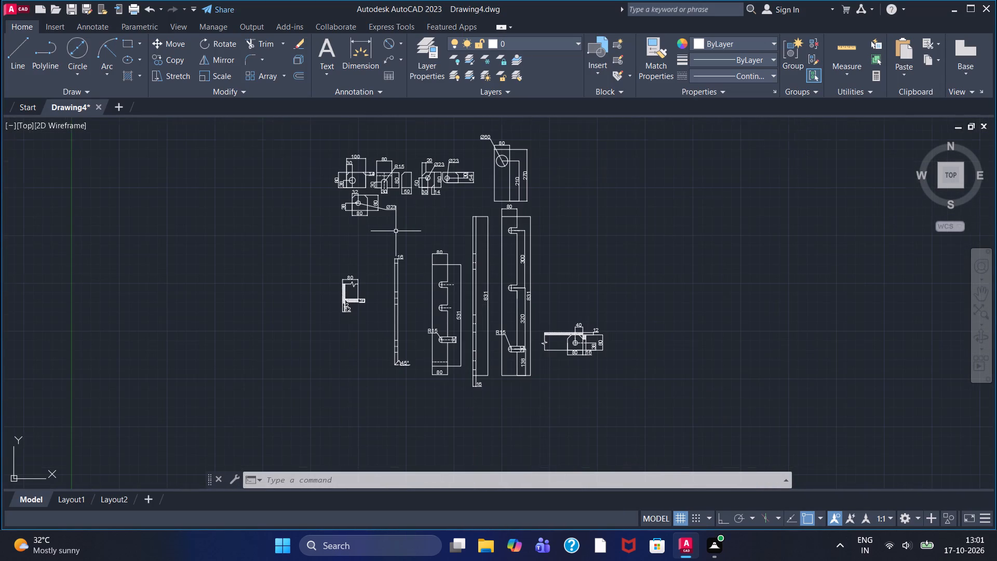
pyautogui.moveTo(413, 222); pyautogui.dragTo(382, 230, button='middle')
pyautogui.scroll(1, 387, 221)
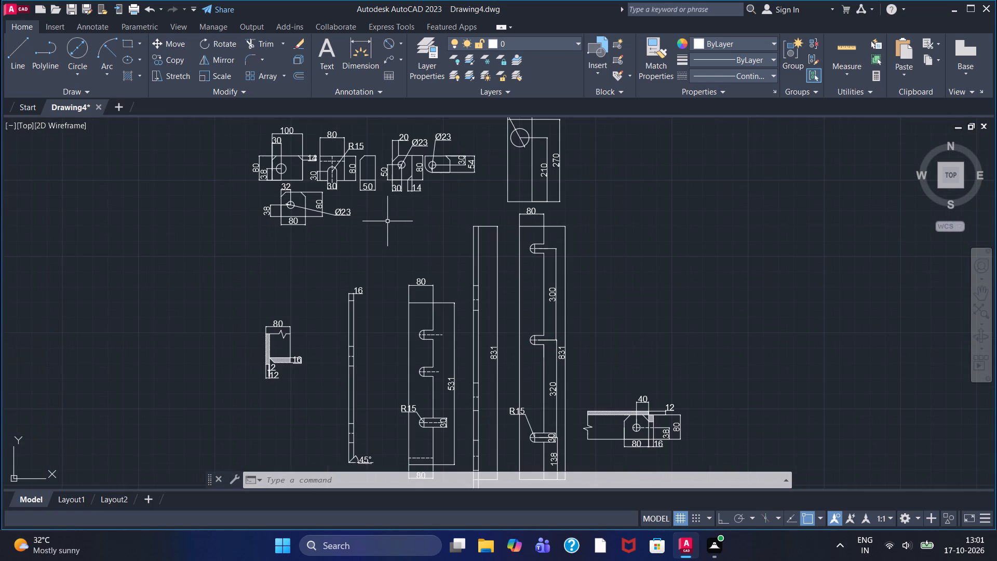
pyautogui.scroll(-1, 387, 221)
pyautogui.moveTo(390, 212); pyautogui.dragTo(376, 232, button='middle')
pyautogui.scroll(2, 376, 232)
pyautogui.scroll(-1, 376, 232)
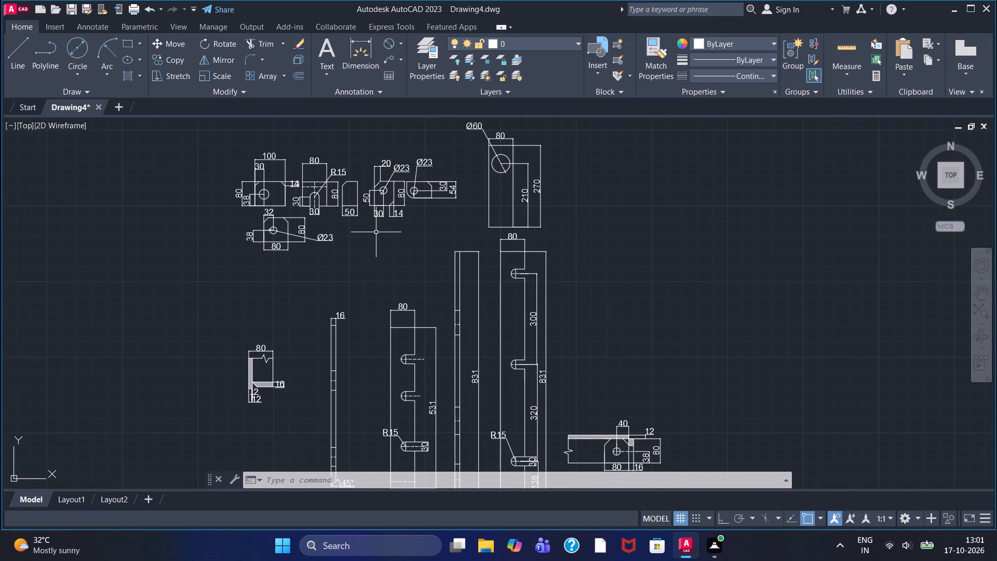
# Examine the dimensioned notched uprights and narrow strips, especially their upper ends, against the overall layout.
pyautogui.scroll(-1, 376, 232)
pyautogui.moveTo(370, 239); pyautogui.dragTo(349, 224, button='middle')
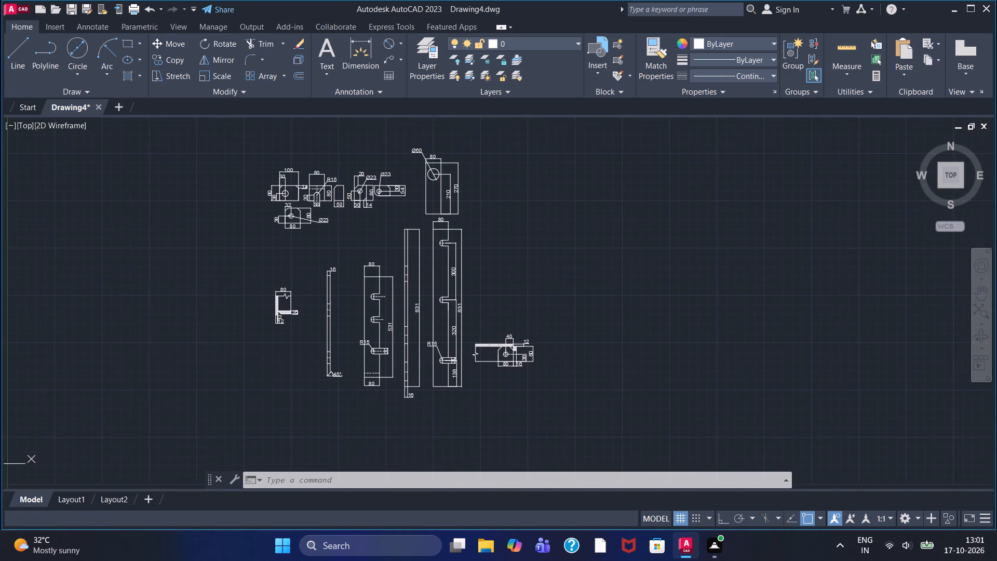
pyautogui.scroll(2, 349, 224)
pyautogui.scroll(-1, 349, 224)
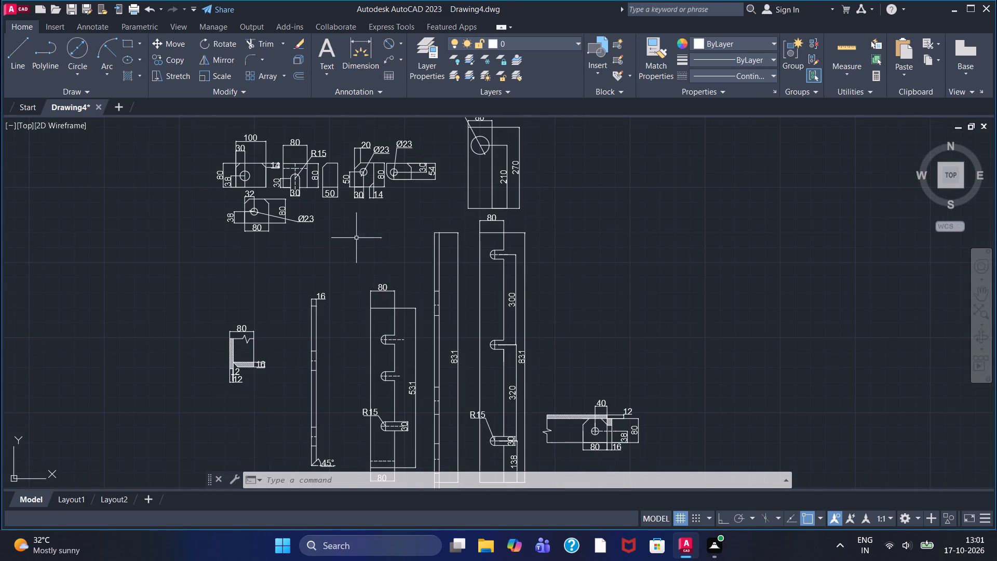
pyautogui.scroll(3, 405, 337)
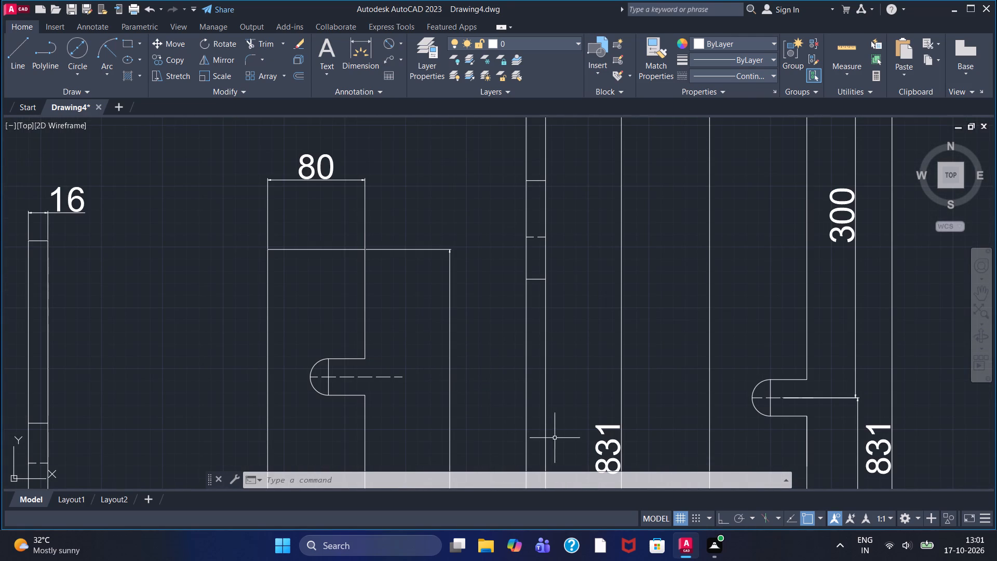
pyautogui.scroll(-4, 722, 413)
pyautogui.scroll(1, 755, 417)
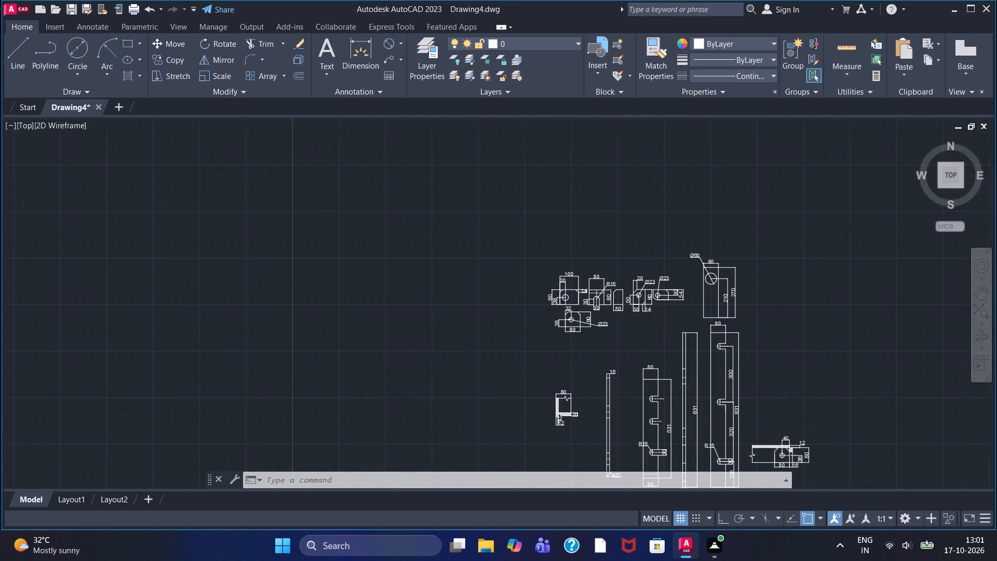
pyautogui.scroll(-1, 753, 416)
pyautogui.scroll(2, 674, 397)
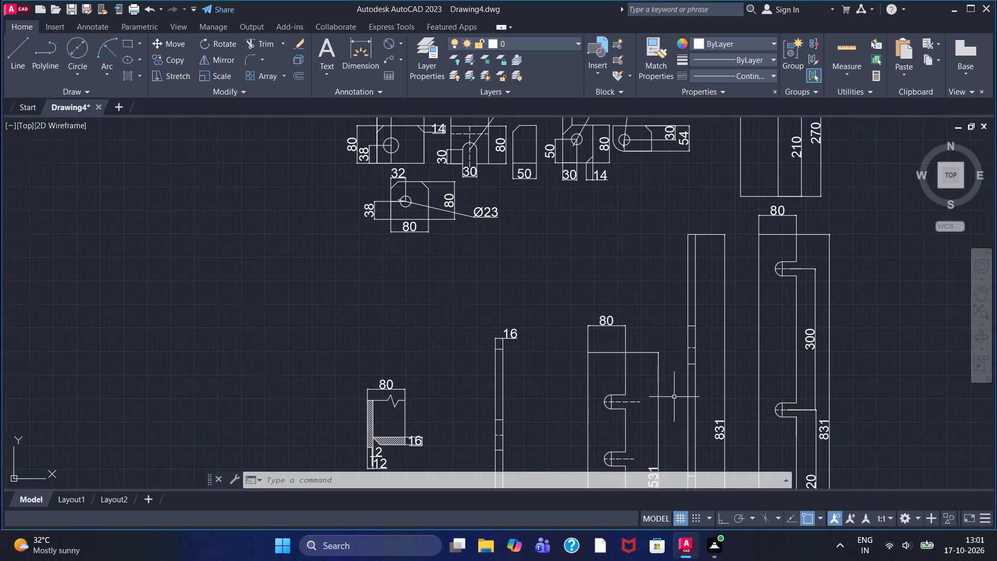
pyautogui.scroll(1, 674, 397)
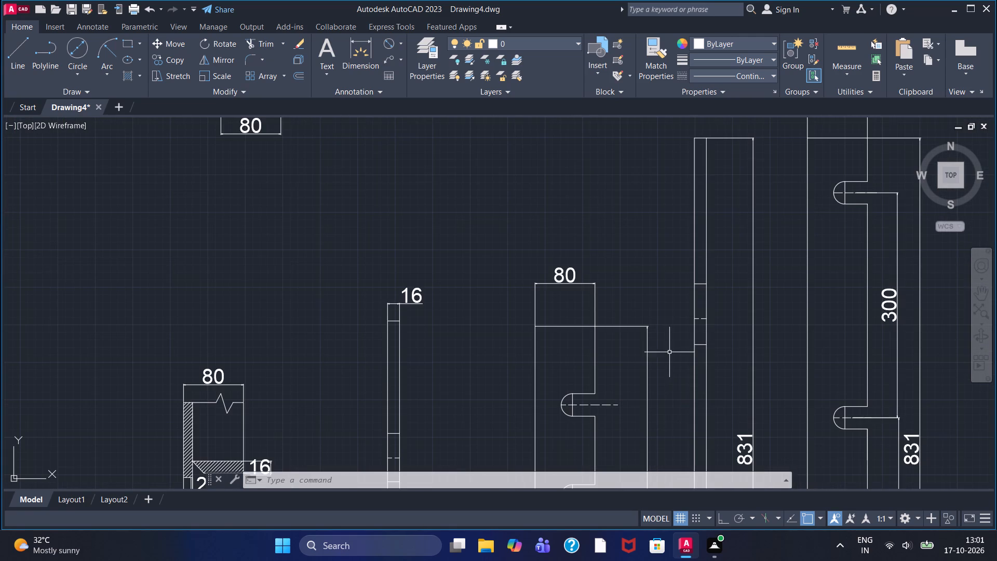
pyautogui.scroll(3, 714, 363)
pyautogui.scroll(-2, 711, 353)
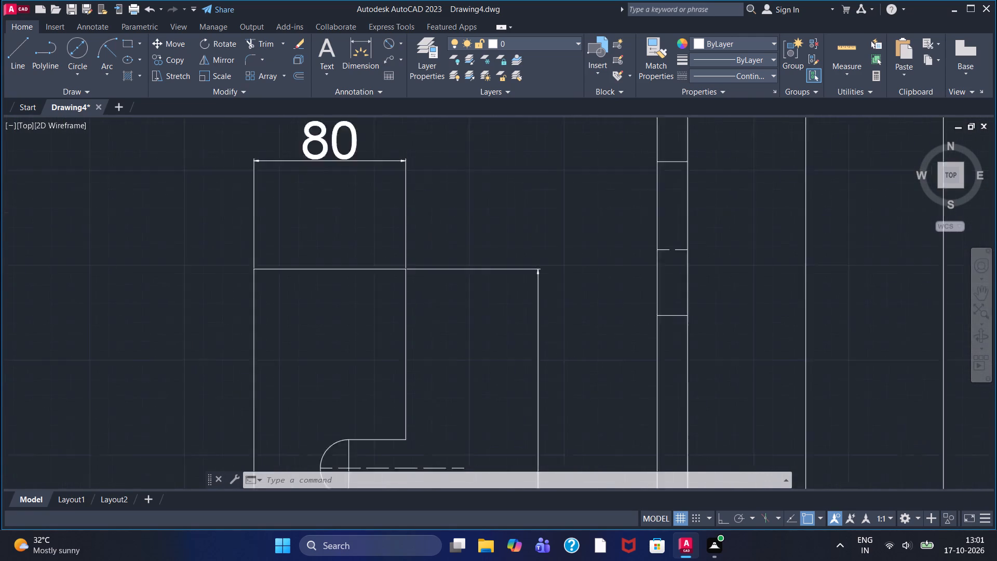
pyautogui.scroll(-2, 703, 344)
pyautogui.moveTo(721, 339); pyautogui.dragTo(521, 287, button='middle')
pyautogui.scroll(-2, 536, 282)
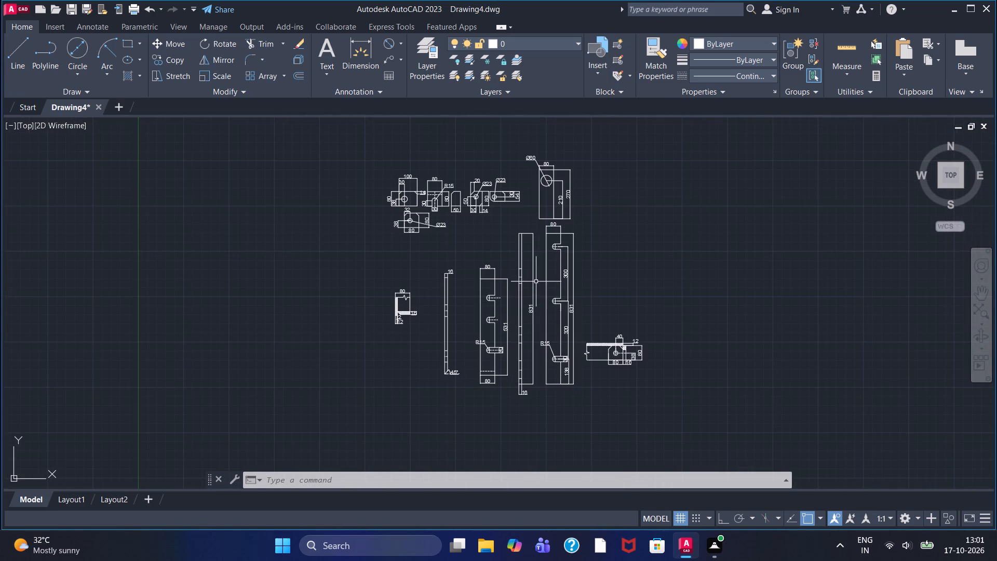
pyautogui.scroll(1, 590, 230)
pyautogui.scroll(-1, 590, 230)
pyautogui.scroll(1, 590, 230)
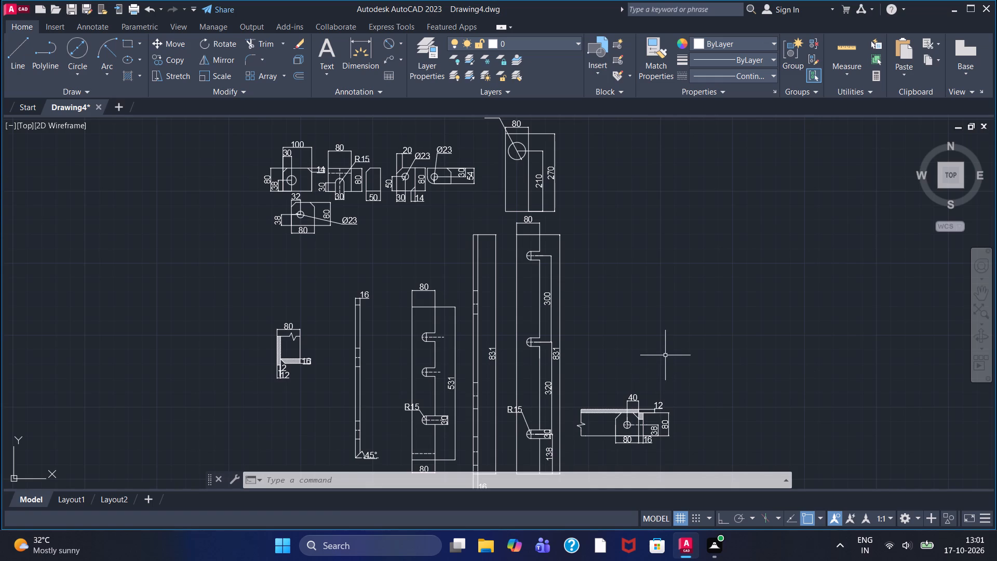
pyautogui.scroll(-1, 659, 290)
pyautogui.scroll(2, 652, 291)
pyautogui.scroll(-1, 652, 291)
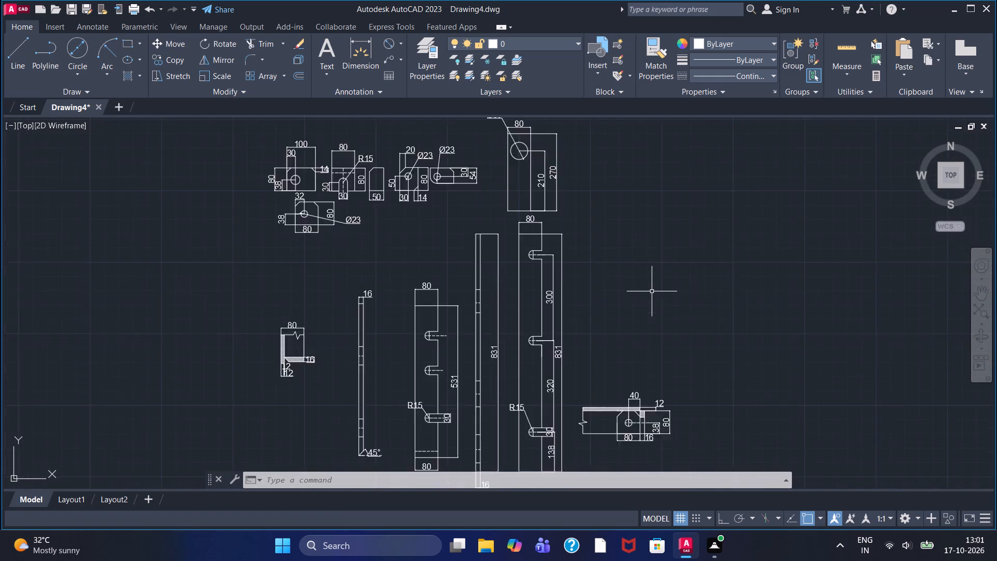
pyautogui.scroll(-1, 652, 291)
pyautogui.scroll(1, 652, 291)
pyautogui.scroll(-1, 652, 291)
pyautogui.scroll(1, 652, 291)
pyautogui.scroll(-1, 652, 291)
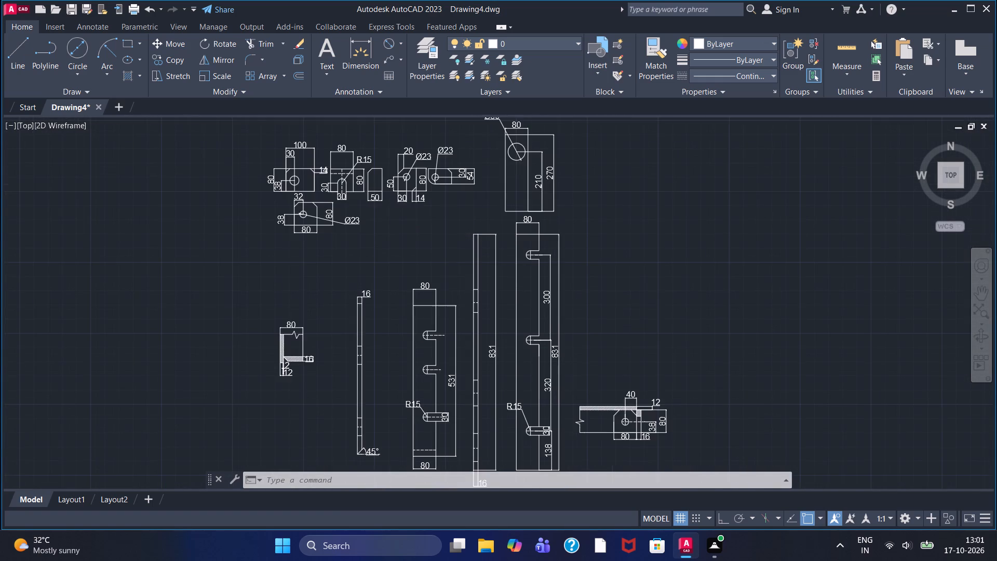
# Check the dimensions of the small double-chamfered plate below the row of small plates, including its hole diameter.
pyautogui.scroll(2, 556, 258)
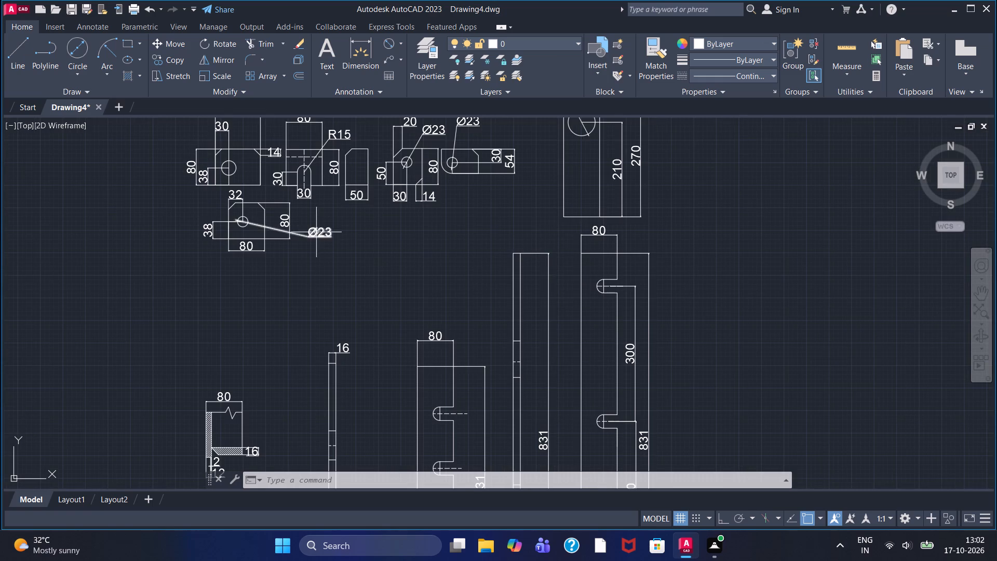
pyautogui.scroll(4, 270, 231)
pyautogui.scroll(-2, 309, 231)
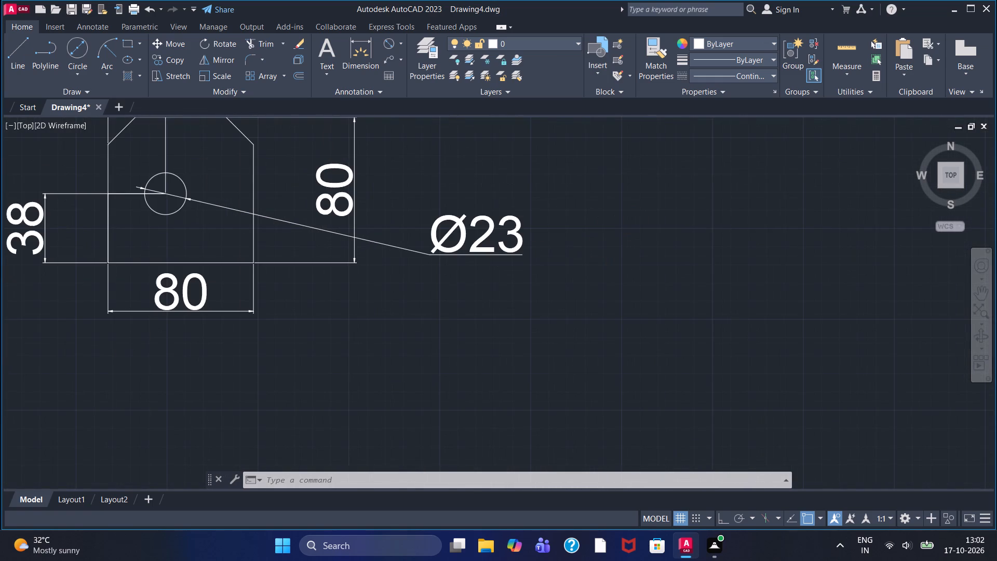
pyautogui.scroll(-1, 309, 231)
pyautogui.scroll(1, 338, 207)
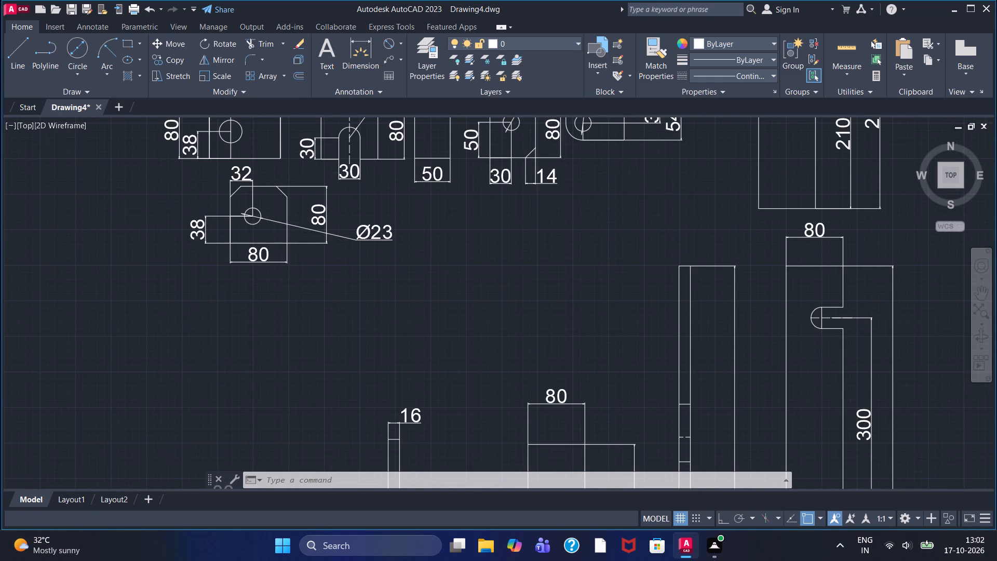
pyautogui.scroll(-3, 338, 207)
pyautogui.scroll(-1, 414, 181)
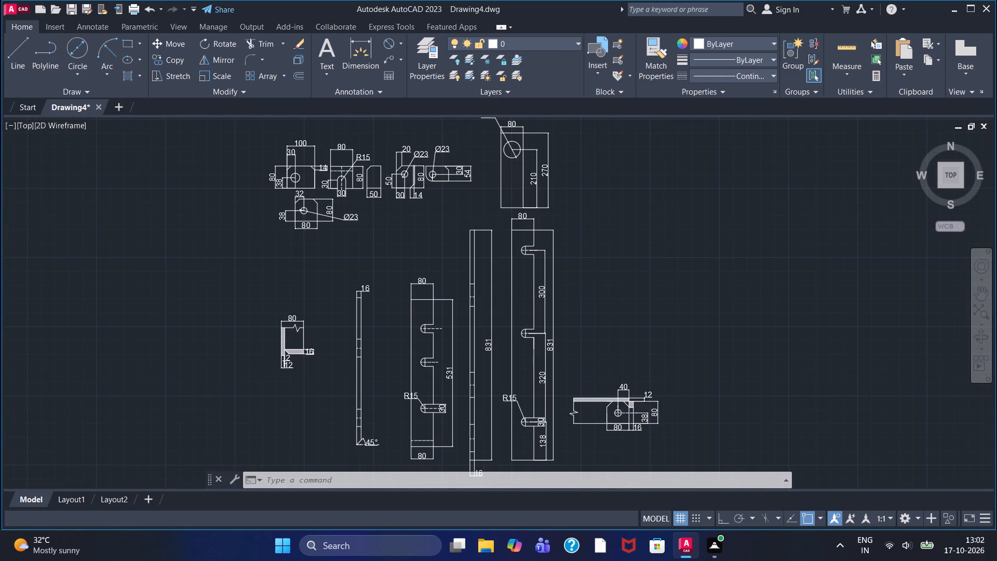
# Save the drawing in the Documents folder under the file name Side Wall.dwg.
pyautogui.hotkey('ctrl', 's')
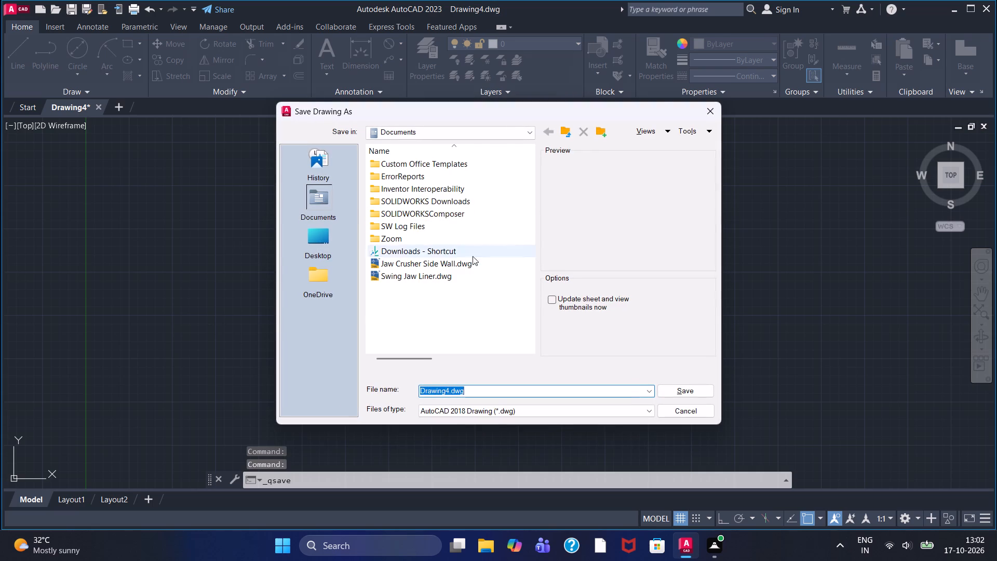
pyautogui.moveTo(450, 387); pyautogui.dragTo(394, 391)
pyautogui.press('BackSpace')
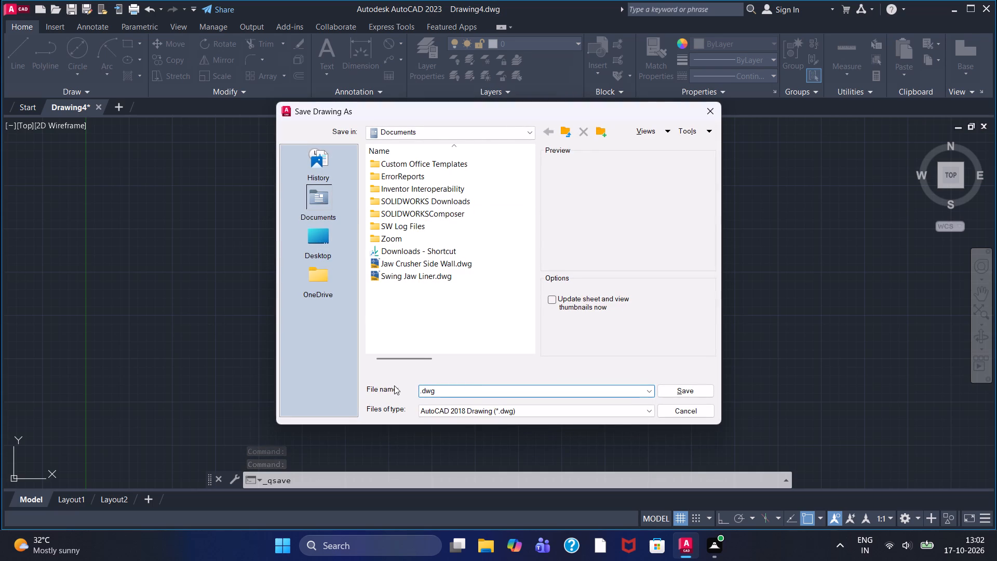
pyautogui.hotkey('ctrl', 'v')
pyautogui.press('BackSpace')
pyautogui.press('BackSpace')
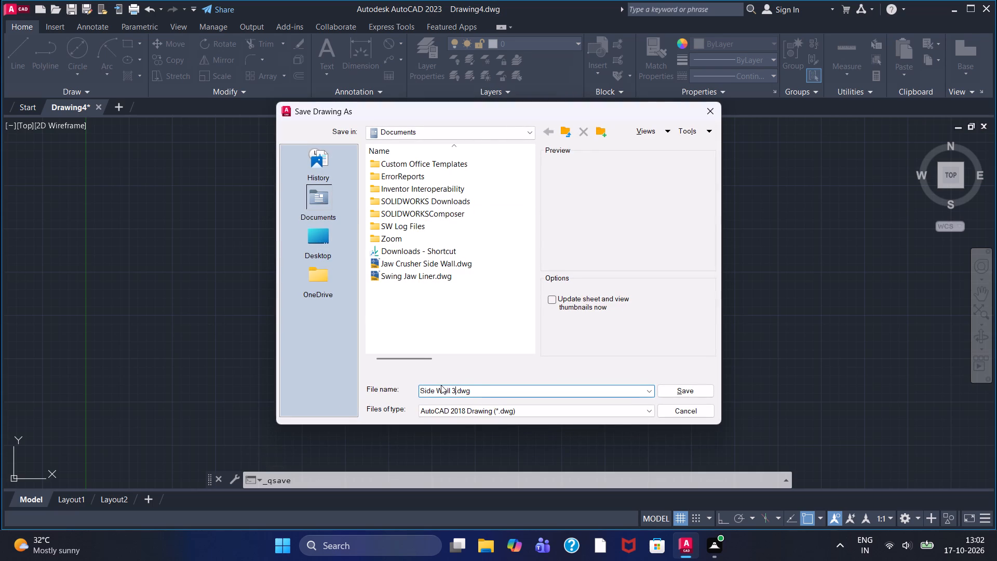
pyautogui.press('BackSpace')
pyautogui.press('BackSpace')
pyautogui.click(668, 392)
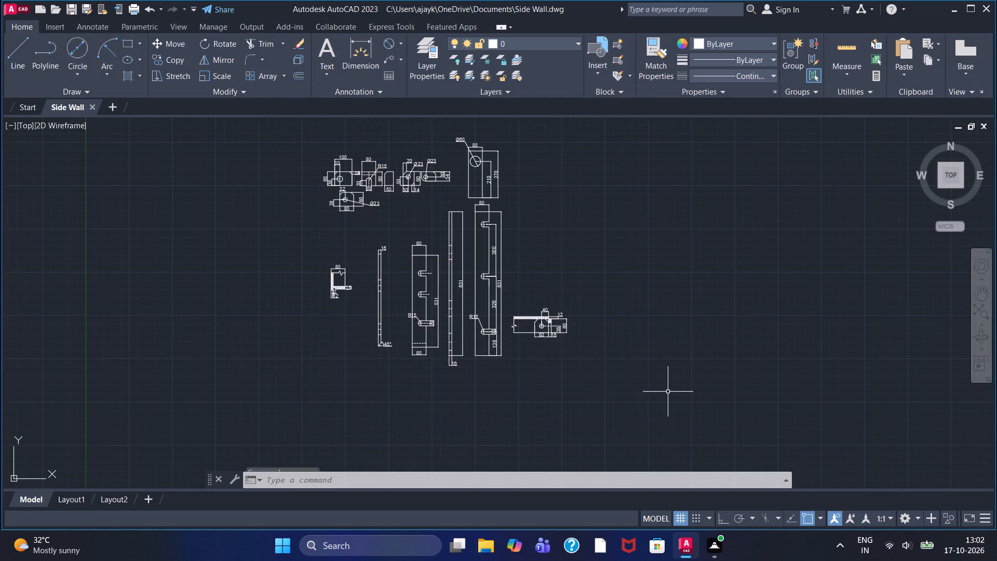